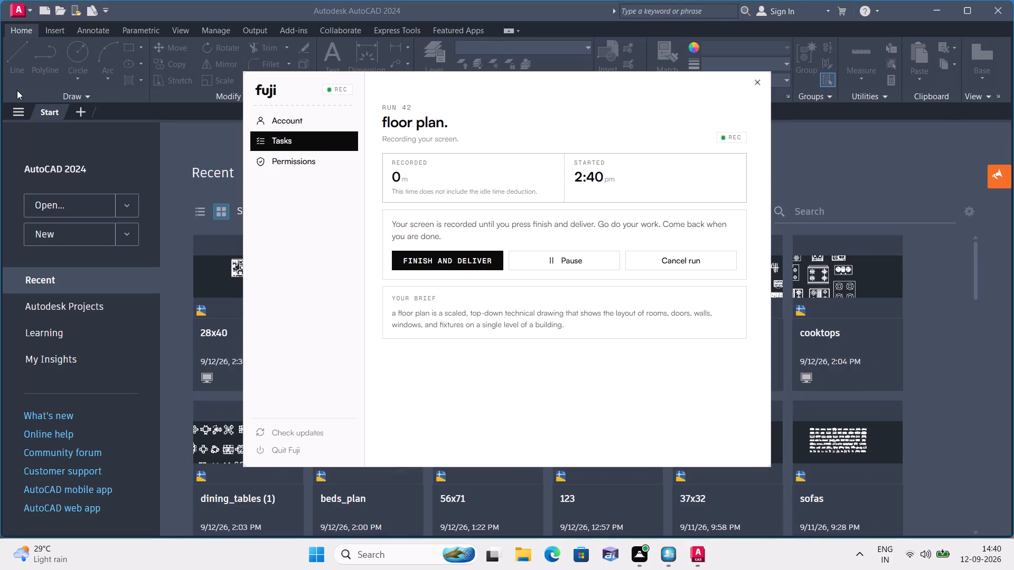
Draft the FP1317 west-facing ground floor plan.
Create a new blank drawing.
click(87, 237)
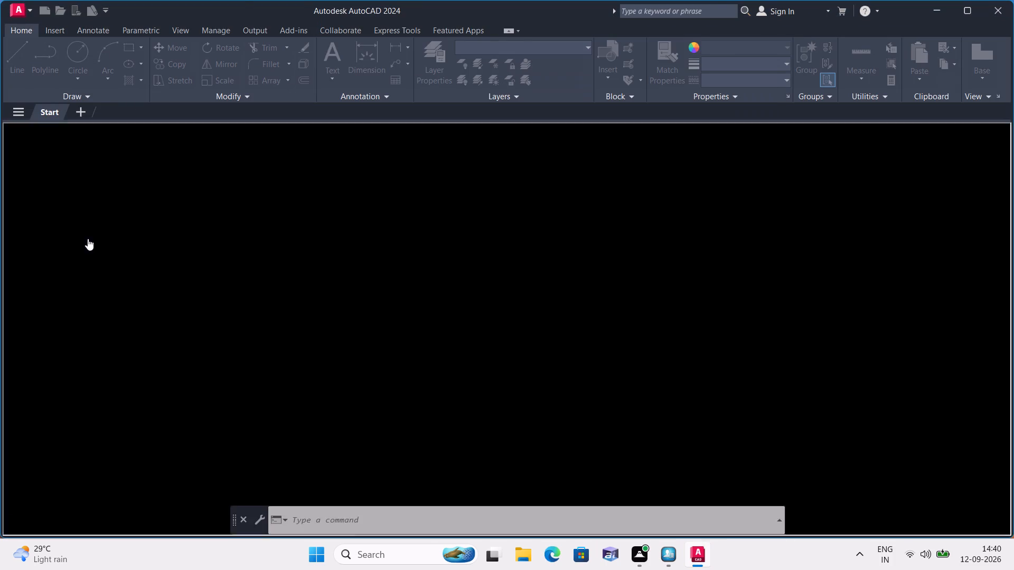
Set the model space limits from 0,0 to 1000,1000.
text(;l)
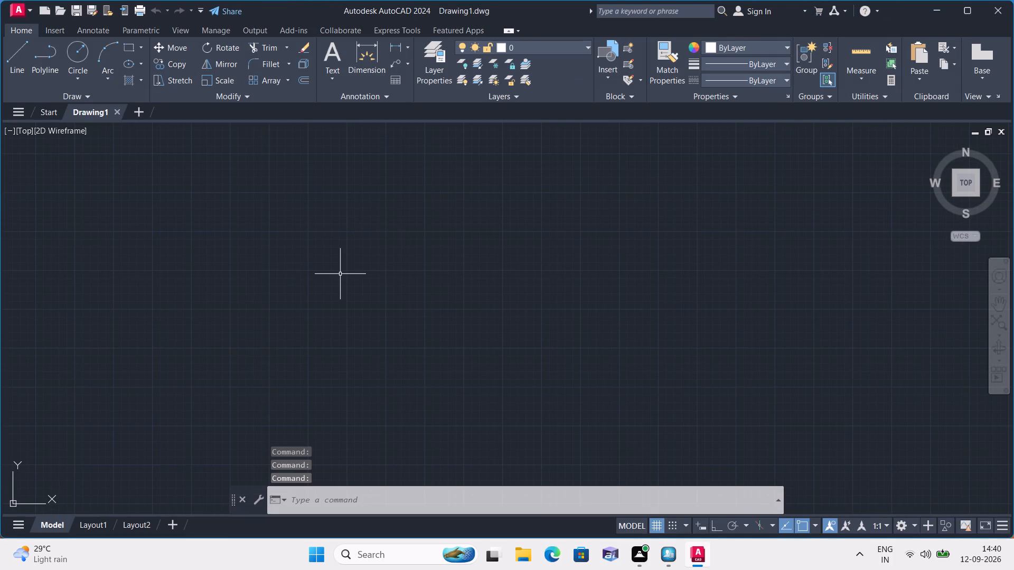
key(BackSpace)
key(BackSpace)
key(BackSpace)
key(BackSpace)
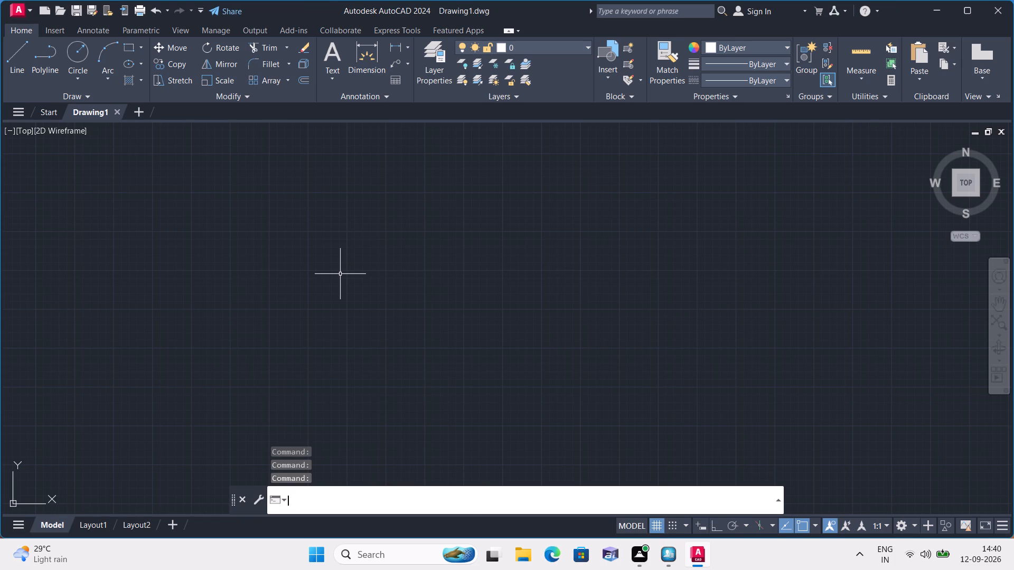
text(lim)
key(space)
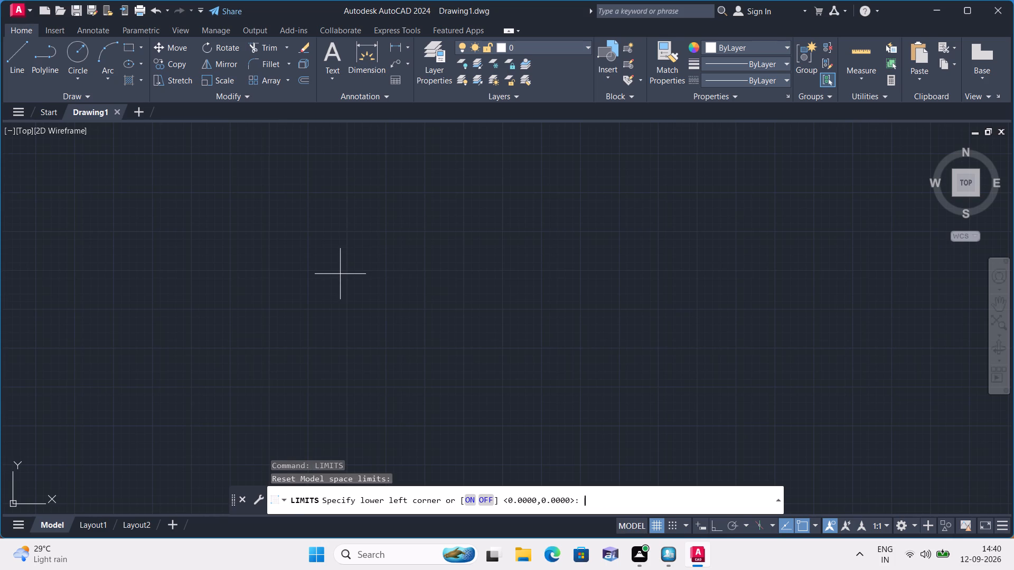
text(0,0)
key(space)
text(10000)
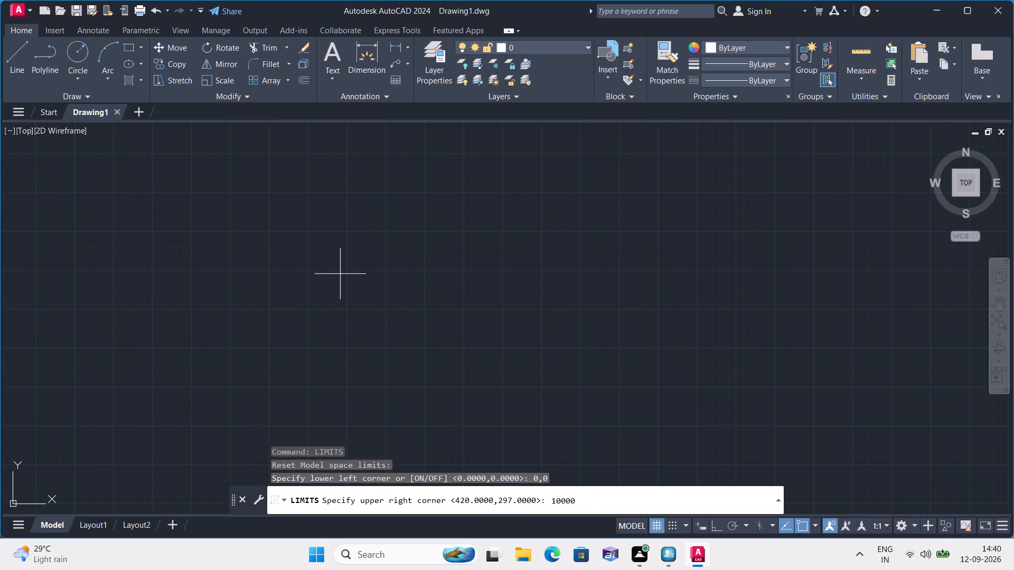
key(BackSpace)
text(,1000 un)
Configure the drawing units to Engineering length with 0'-0" precision and an insertion scale in inches.
key(space)
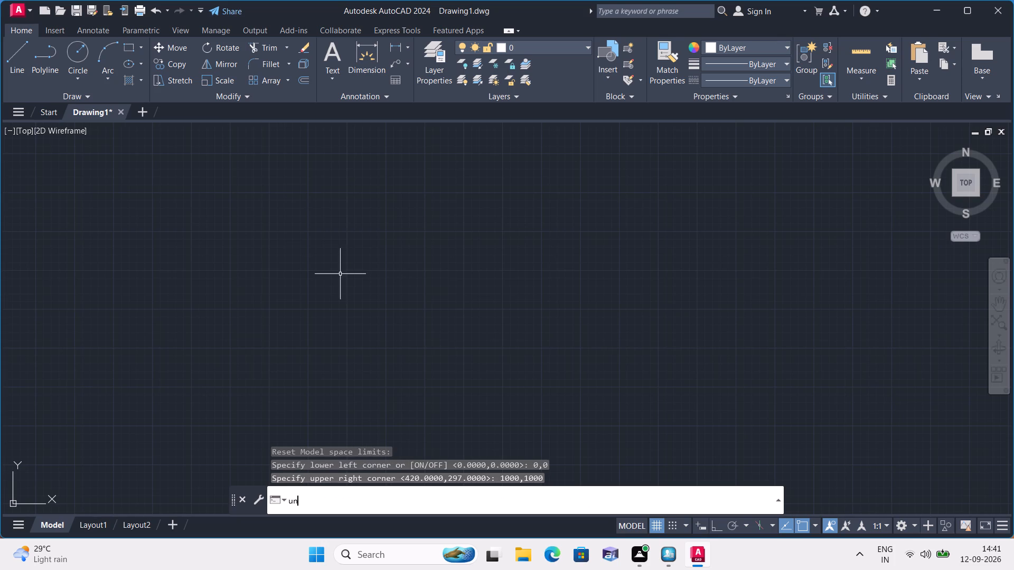
click(461, 180)
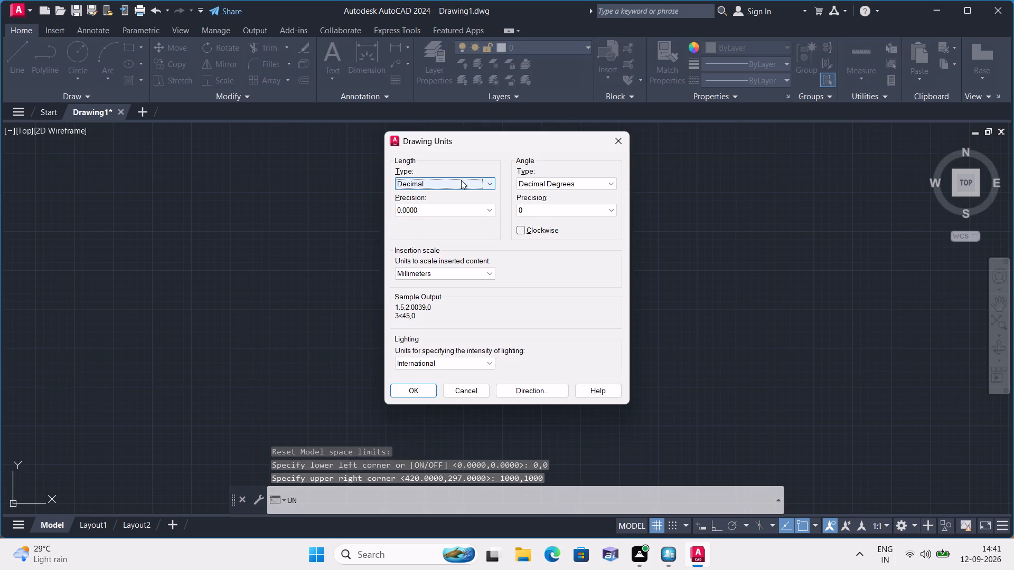
click(451, 209)
click(451, 213)
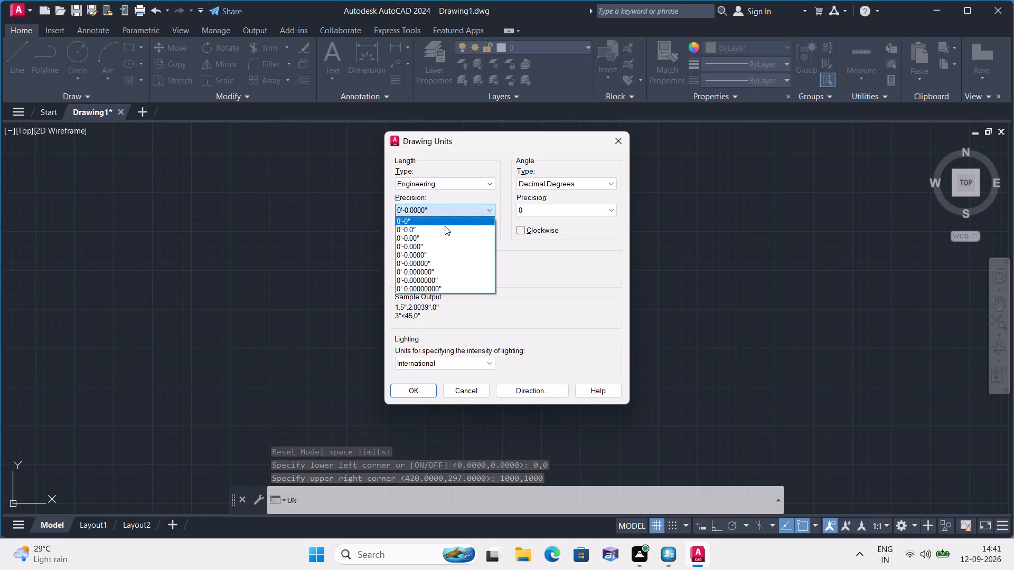
click(444, 218)
click(445, 271)
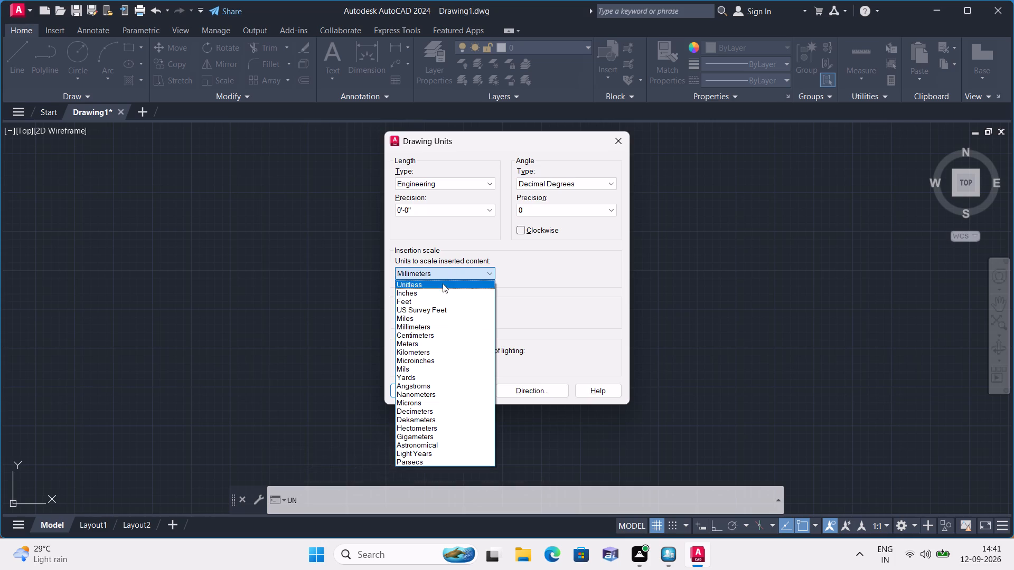
click(441, 294)
click(422, 392)
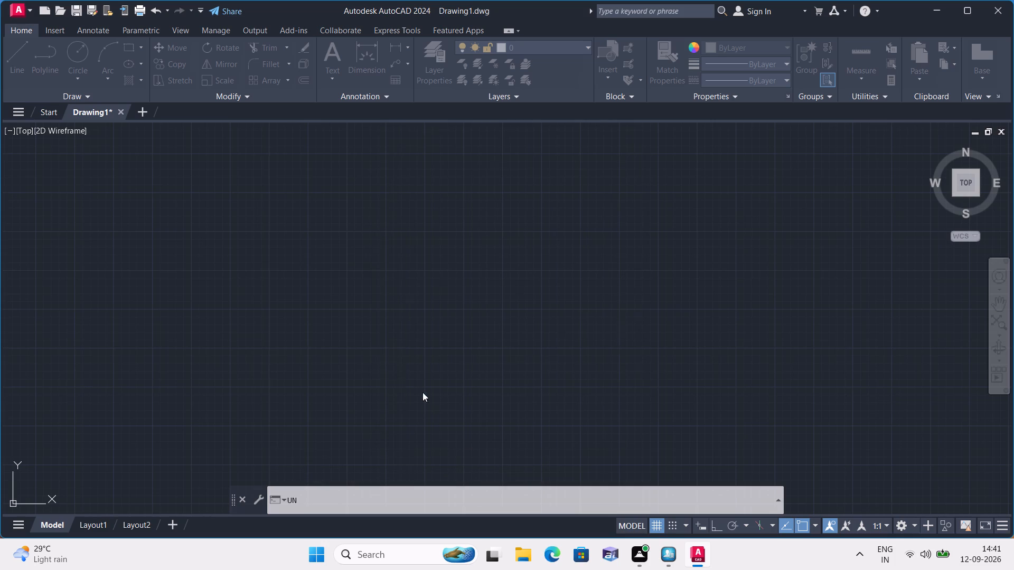
Modify the ISO-25 dimension style's primary units to Engineering format with 0'-0" precision and make the style current.
text(d)
key(space)
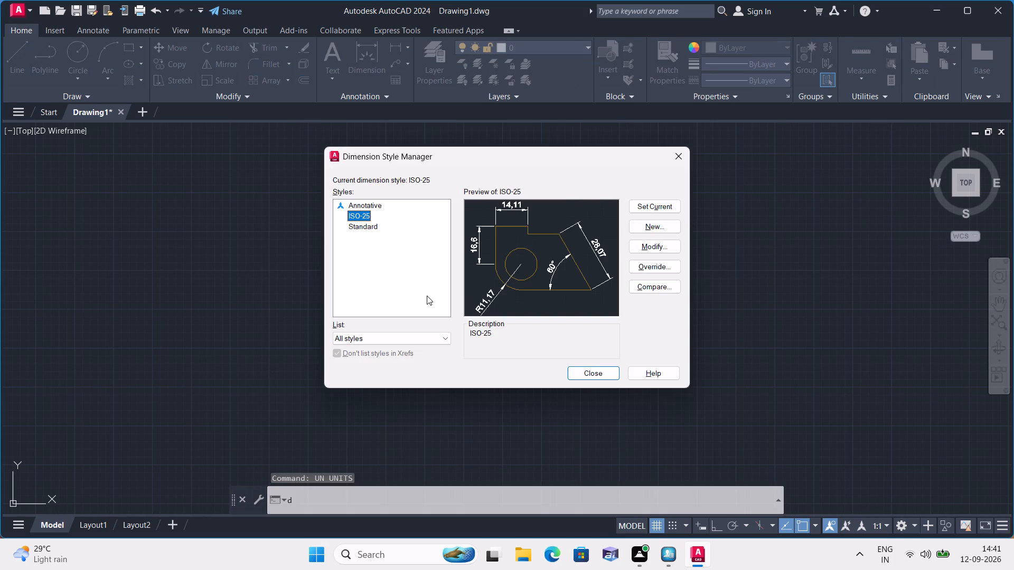
click(639, 244)
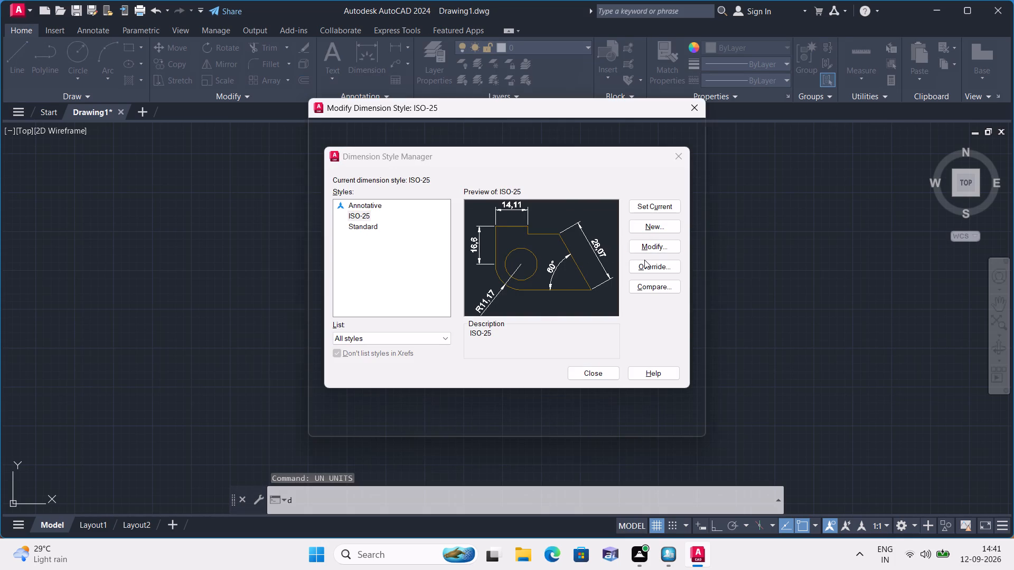
click(447, 158)
click(447, 185)
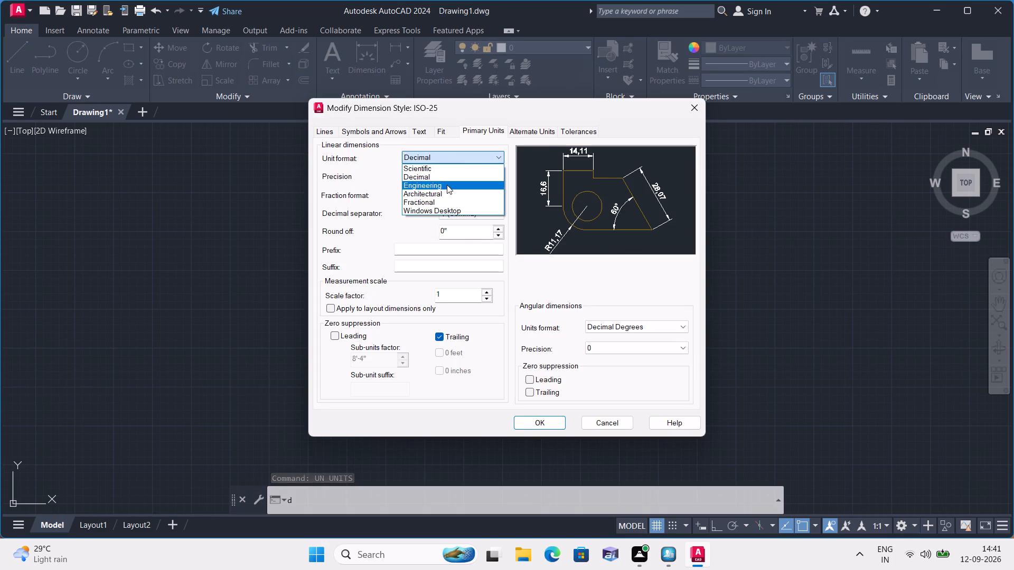
click(447, 182)
click(445, 191)
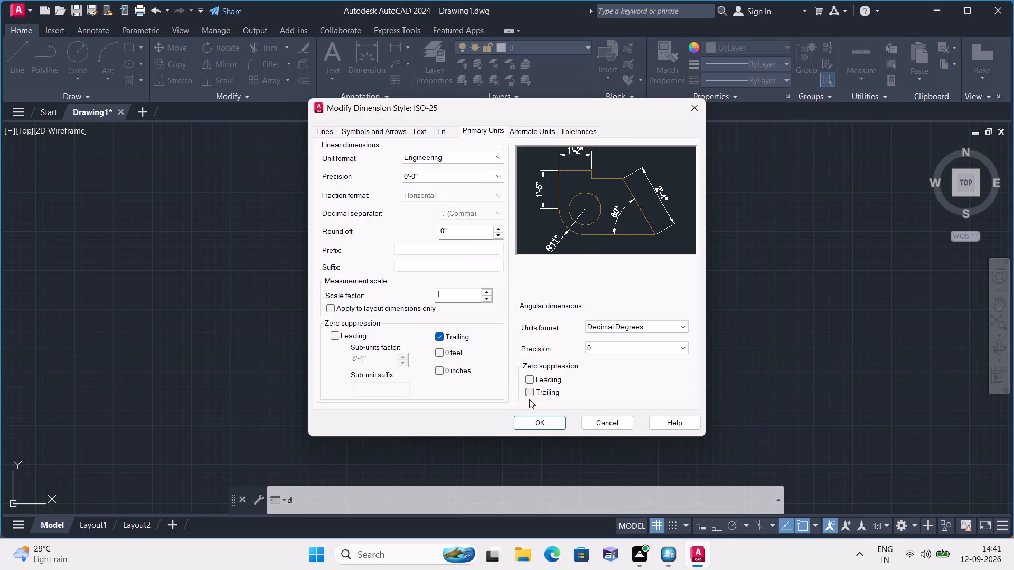
click(538, 426)
click(662, 205)
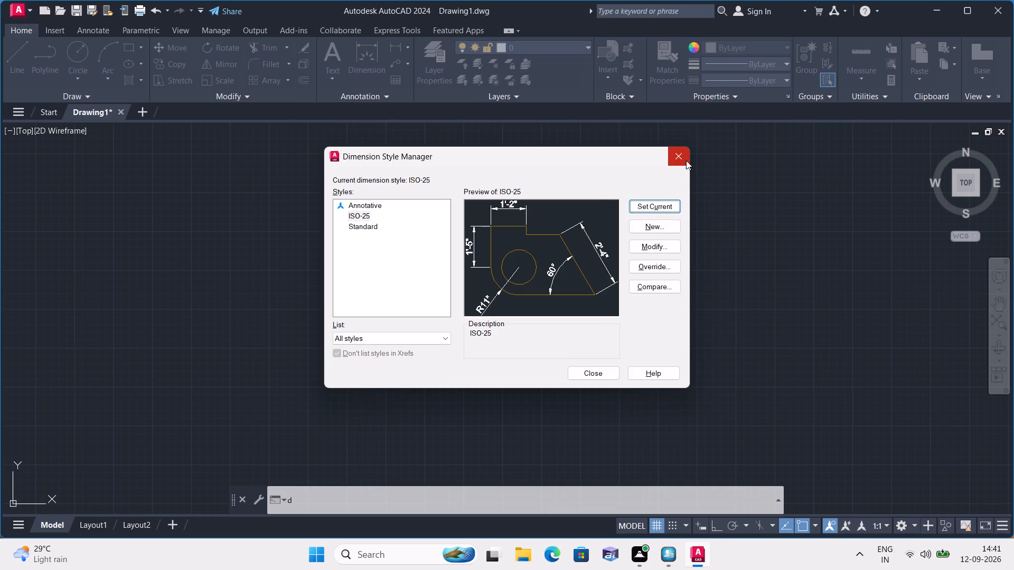
click(685, 157)
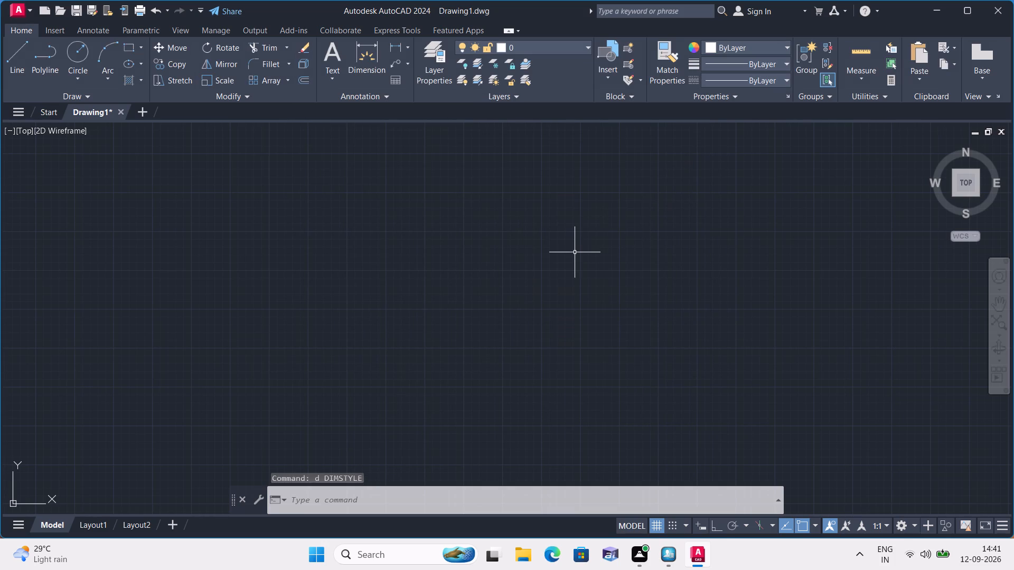
Draw one vertical and one horizontal construction line that cross each other.
text(xl v)
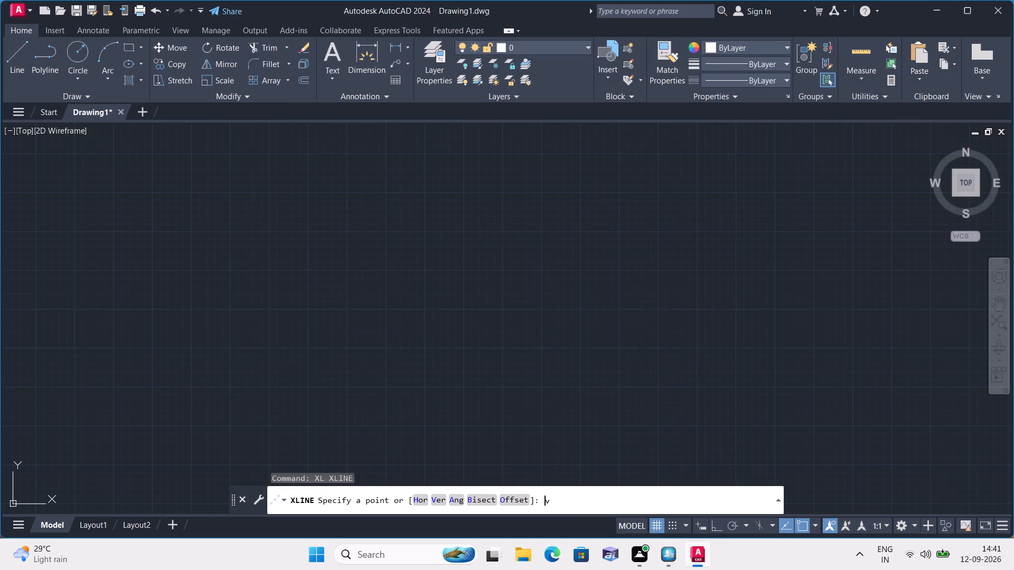
key(space)
click(534, 294)
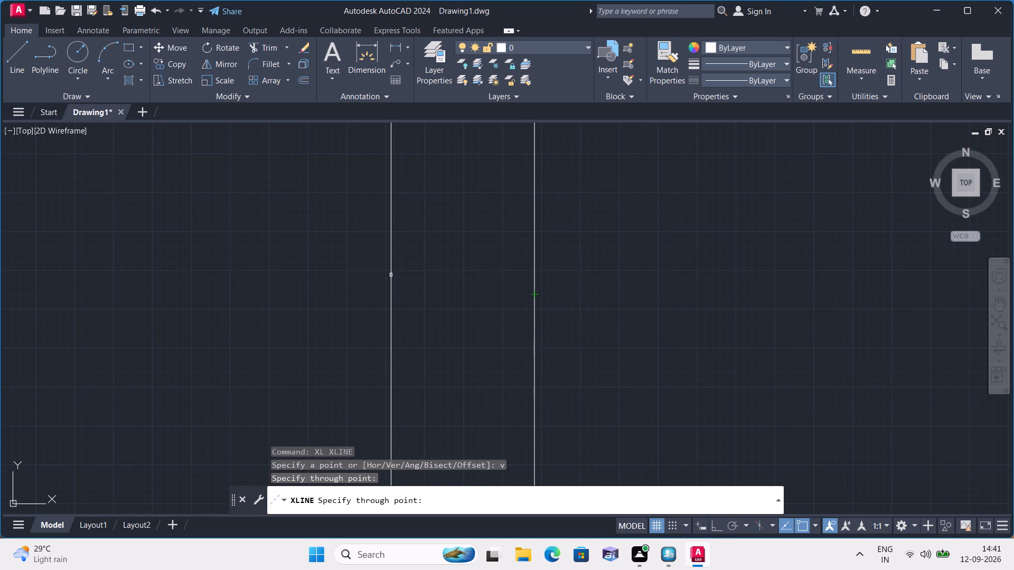
key(Escape)
key(space)
text(h)
key(space)
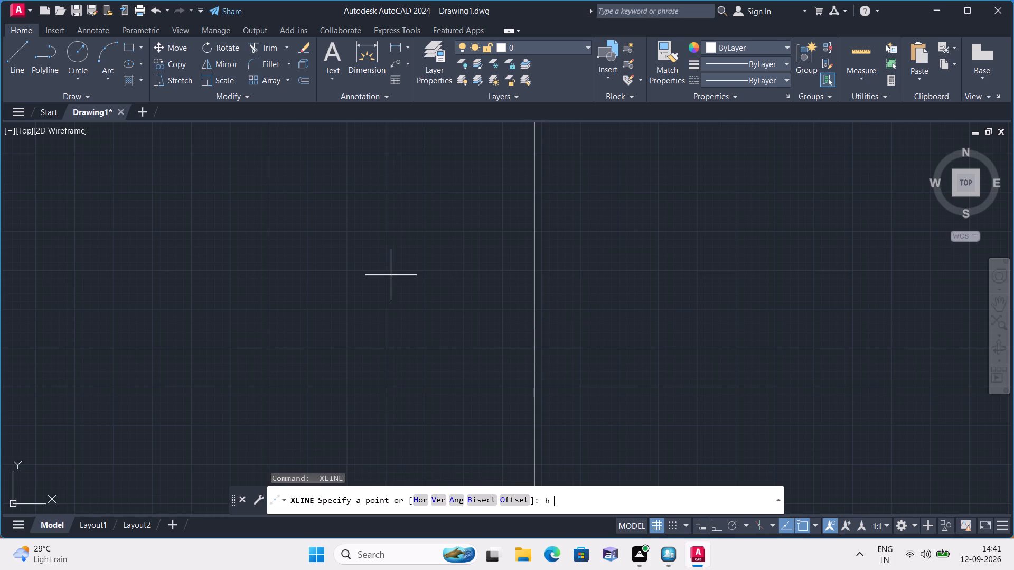
click(391, 275)
click(396, 242)
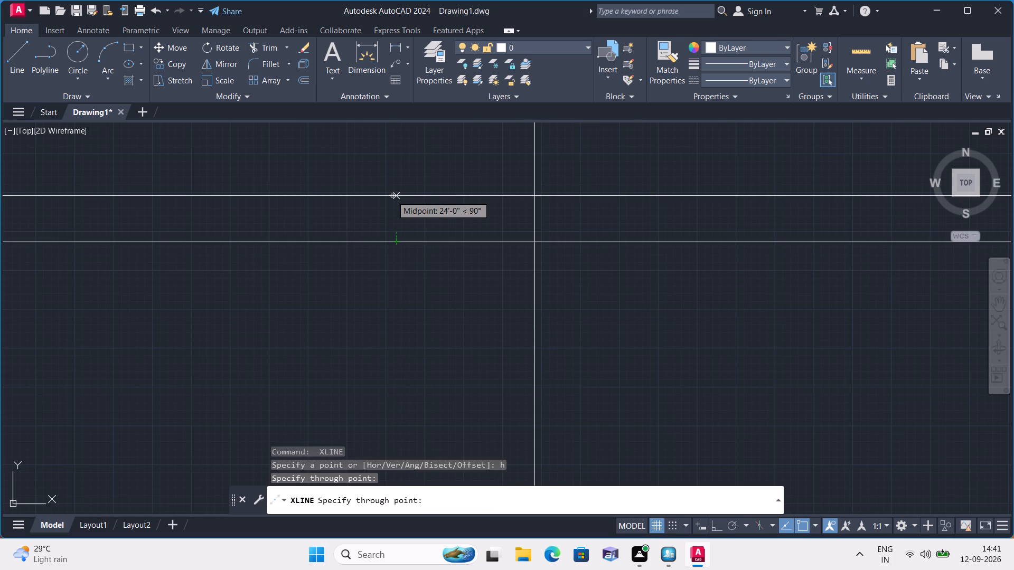
key(Escape)
Trim the vertical line above the crossing and the horizontal line left of it, leaving an upper-left corner.
text(trim)
key(space)
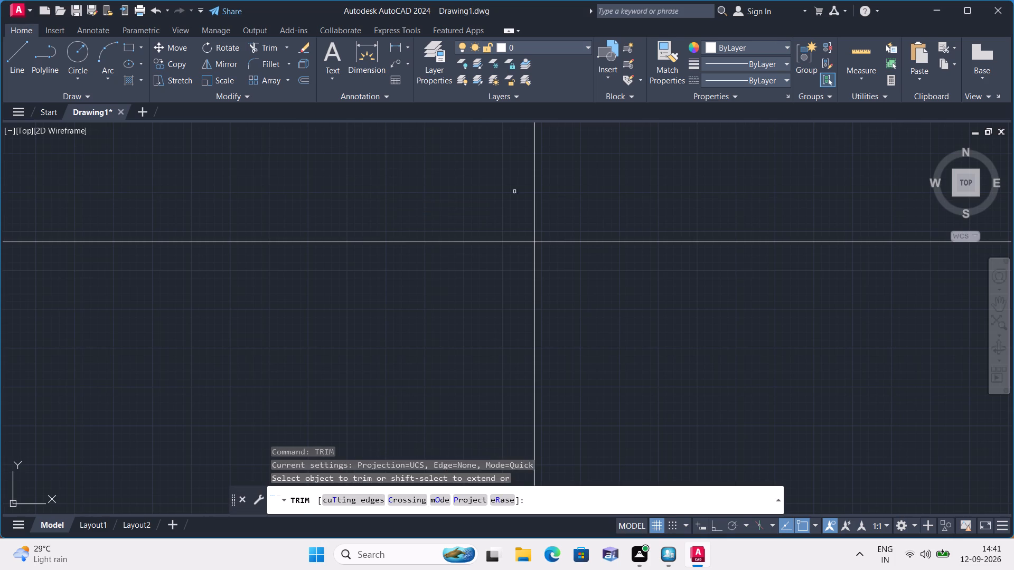
click(637, 187)
click(463, 263)
scroll(461, 263, down, 1)
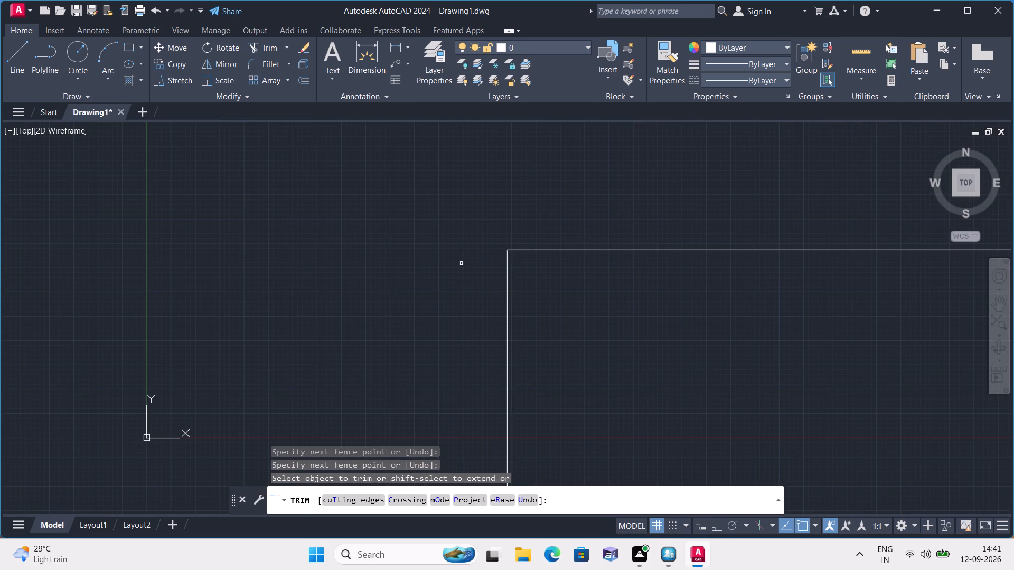
key(space)
Offset the top horizontal line and the left vertical line 9" inward to form the outer wall thickness.
text(offset)
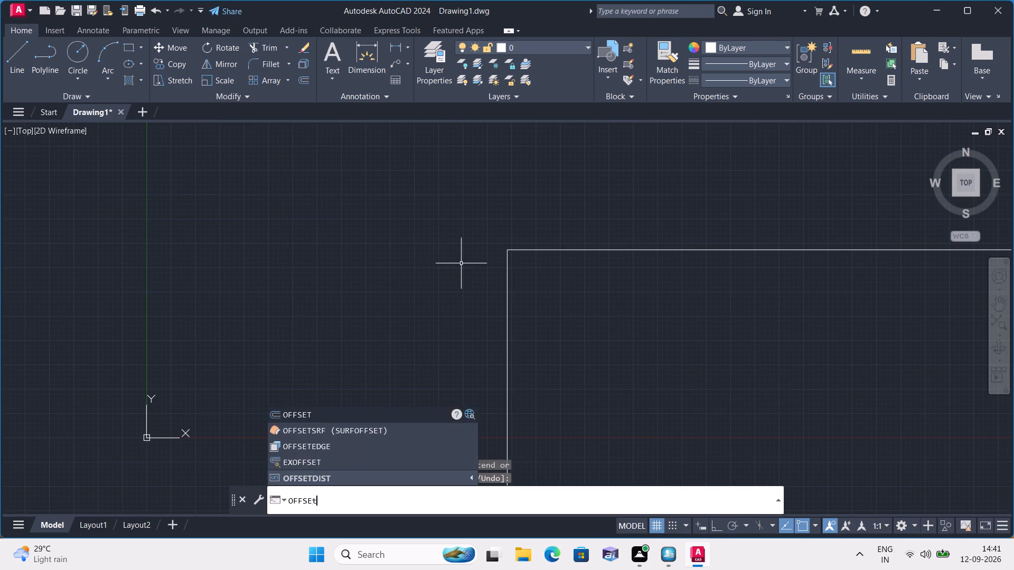
key(space)
middle_drag(617, 308, 536, 279)
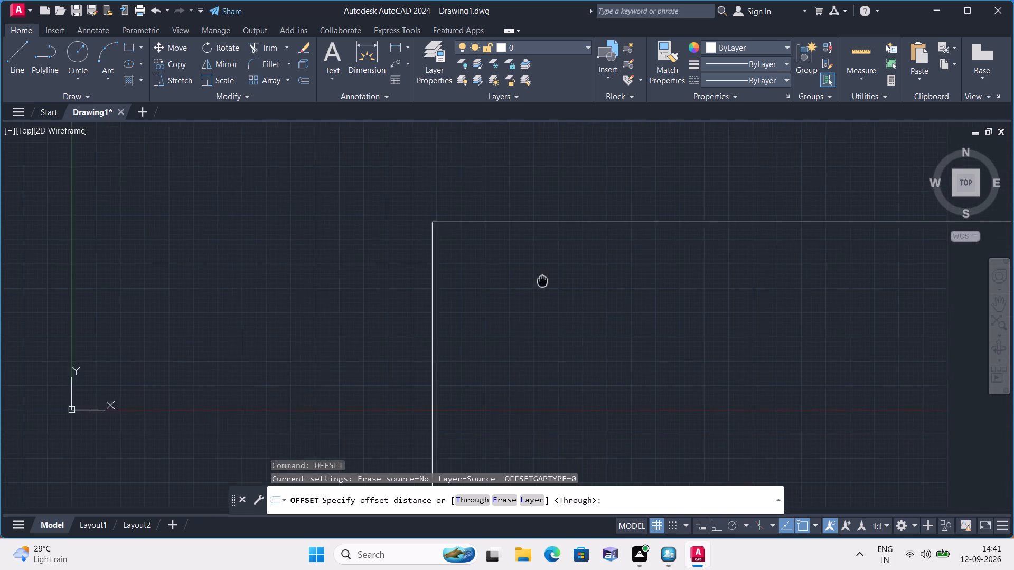
middle_drag(536, 279, 470, 276)
scroll(469, 275, up, 1)
text(9")
key(space)
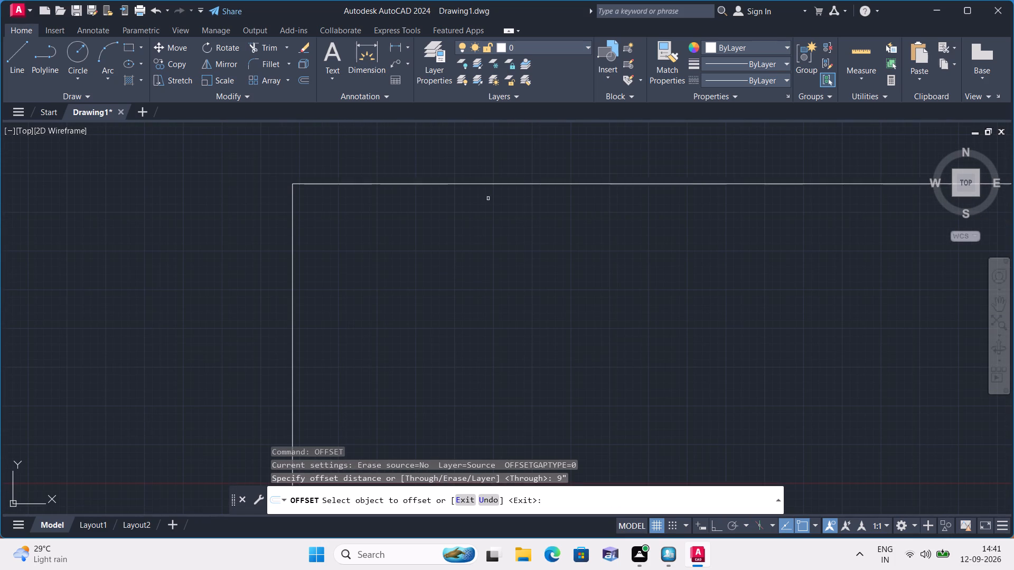
click(493, 184)
click(488, 228)
click(293, 231)
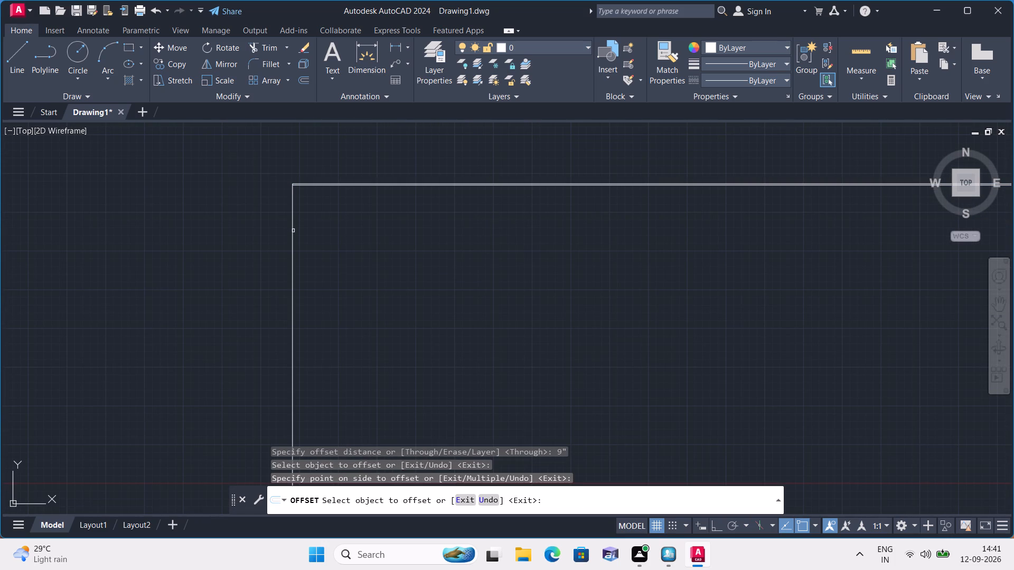
click(327, 229)
key(space)
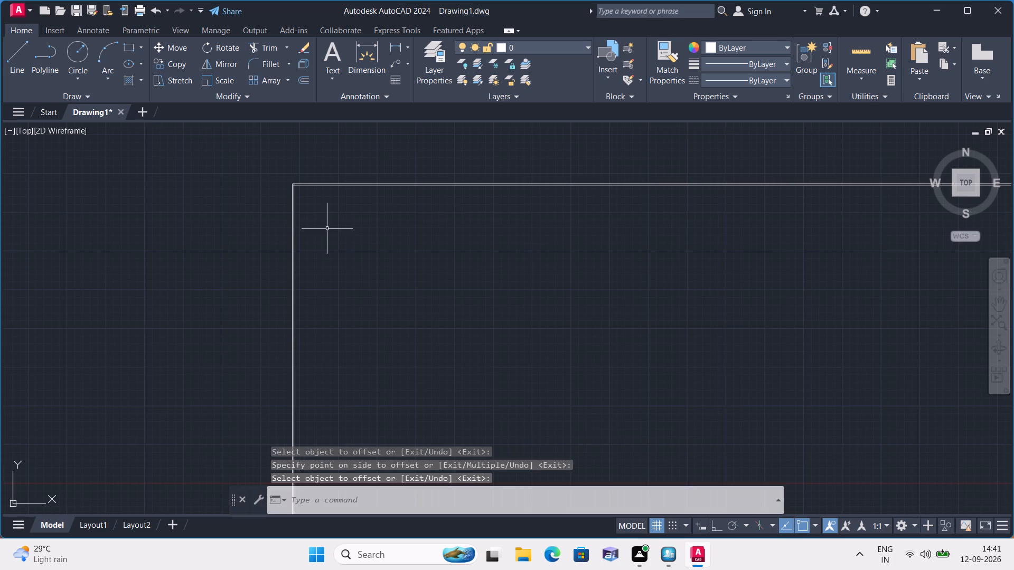
Offset the inner line of the left wall 14' to the right.
key(space)
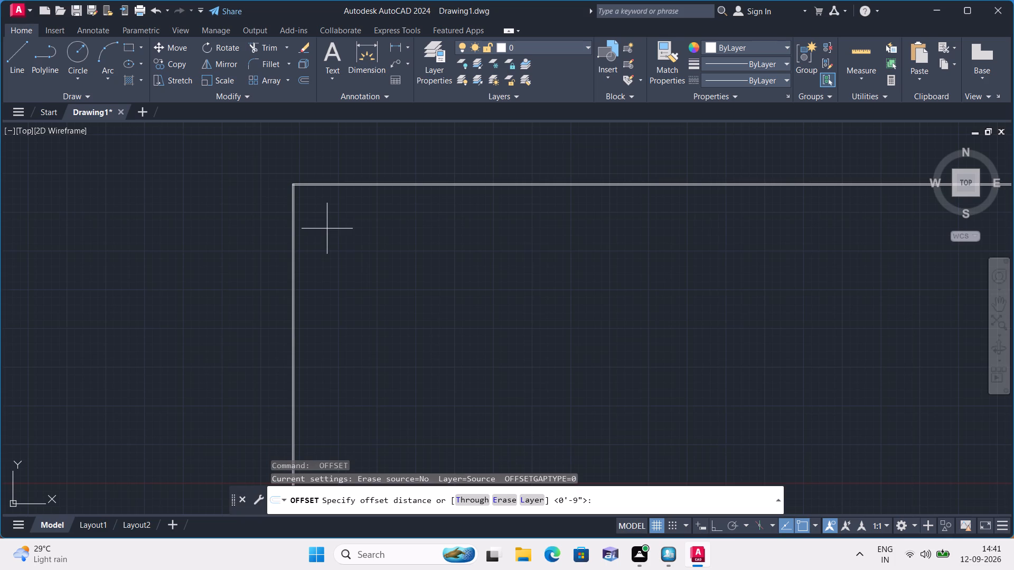
text(14')
key(space)
scroll(278, 254, up, 2)
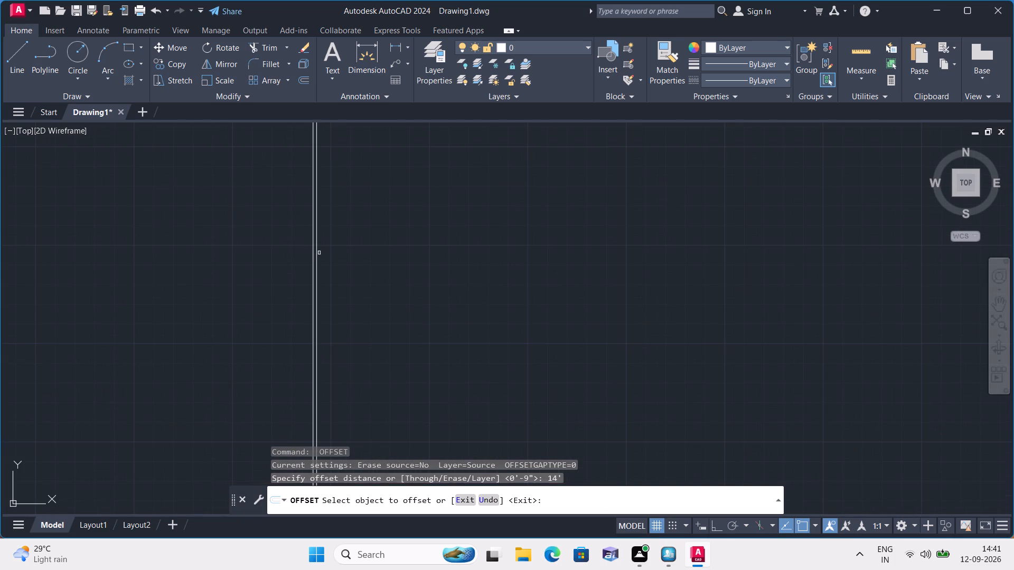
click(318, 254)
click(351, 253)
key(space)
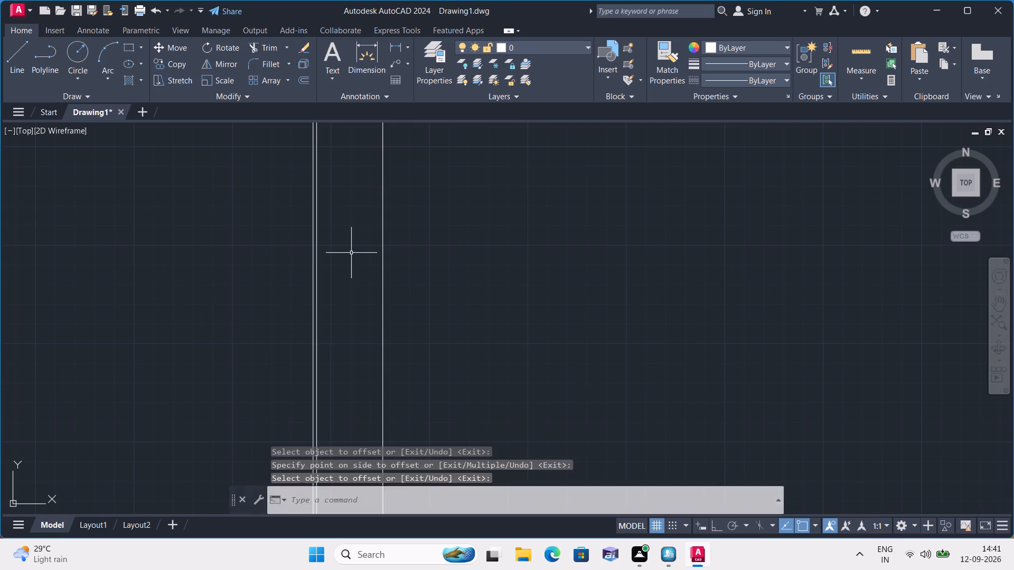
Offset the vertical line 14' from the left wall 4.5" to the right to form the first partition wall.
key(space)
text(9)
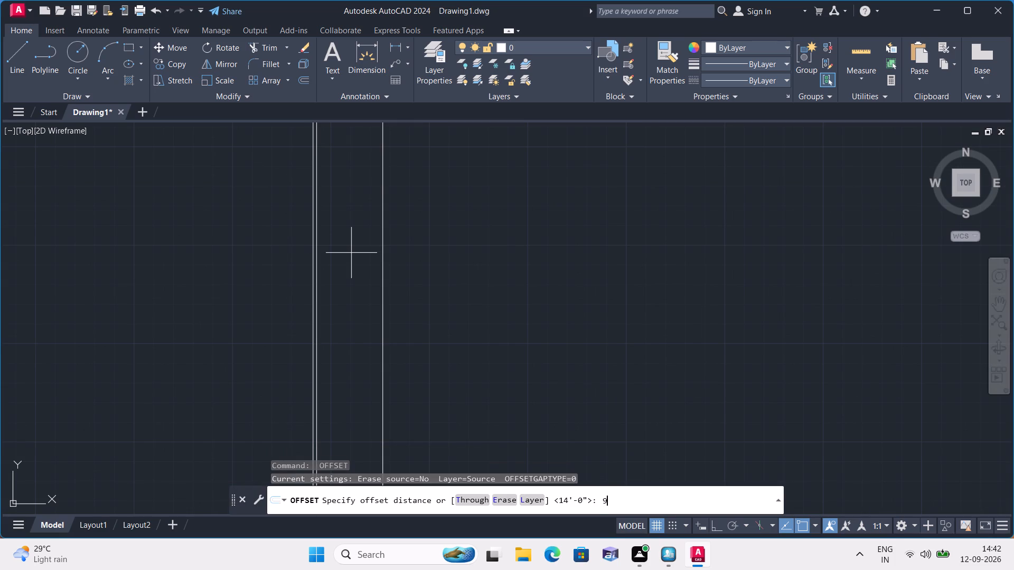
key(BackSpace)
text(4.5)
text(")
key(space)
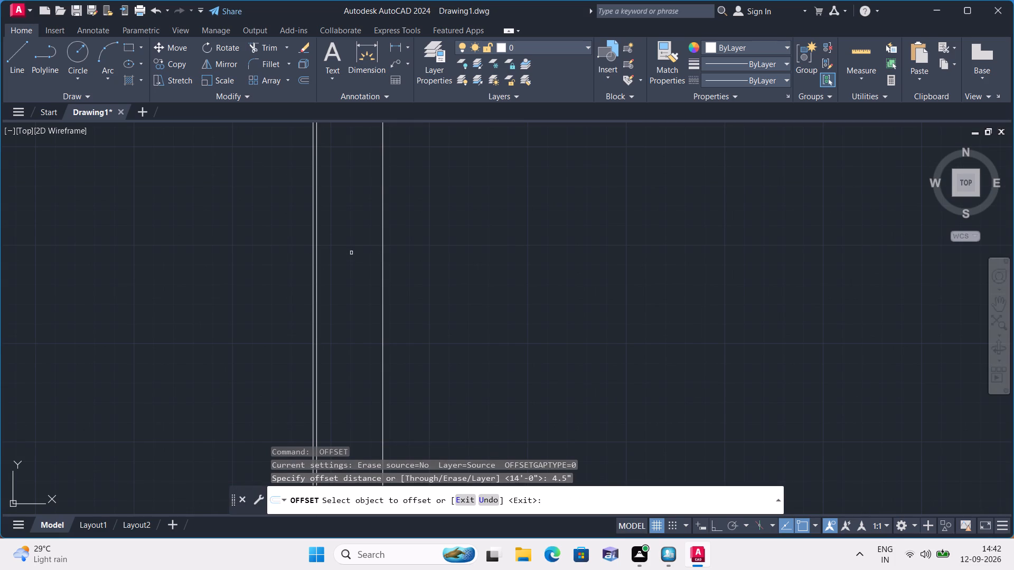
click(383, 272)
click(435, 268)
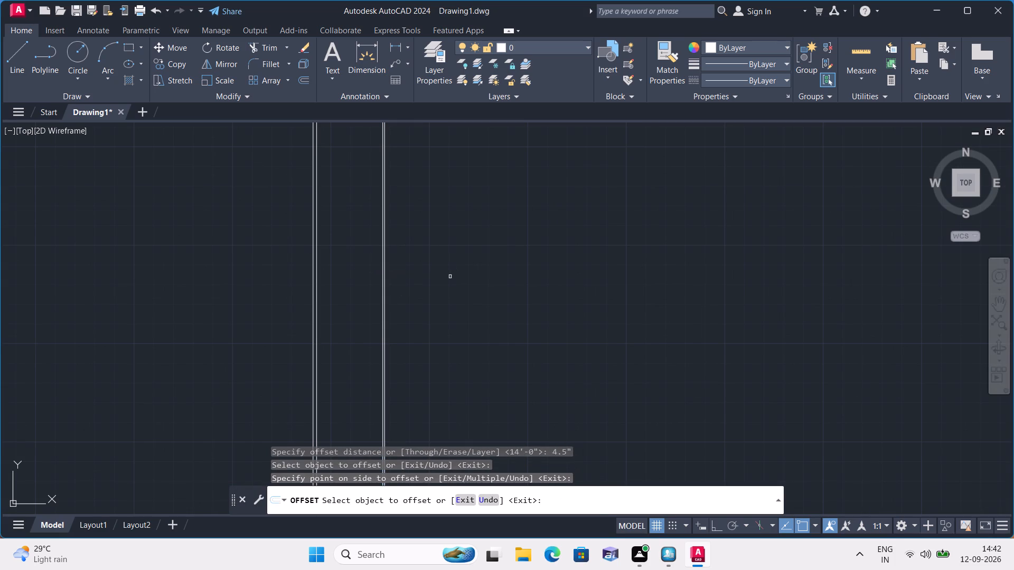
key(space)
Offset the right-hand line of the first vertical partition 14' to the right.
key(space)
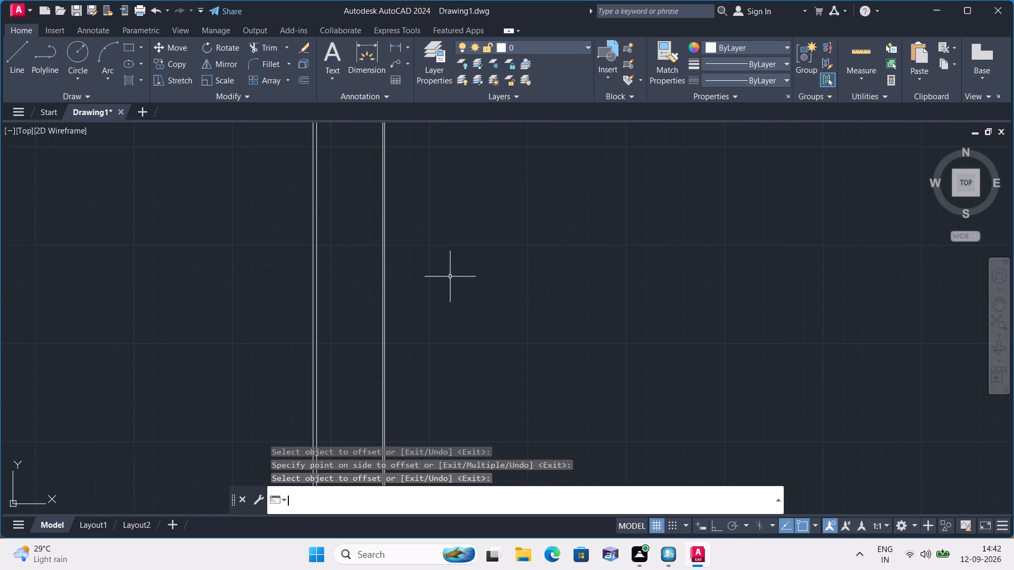
text(14')
key(space)
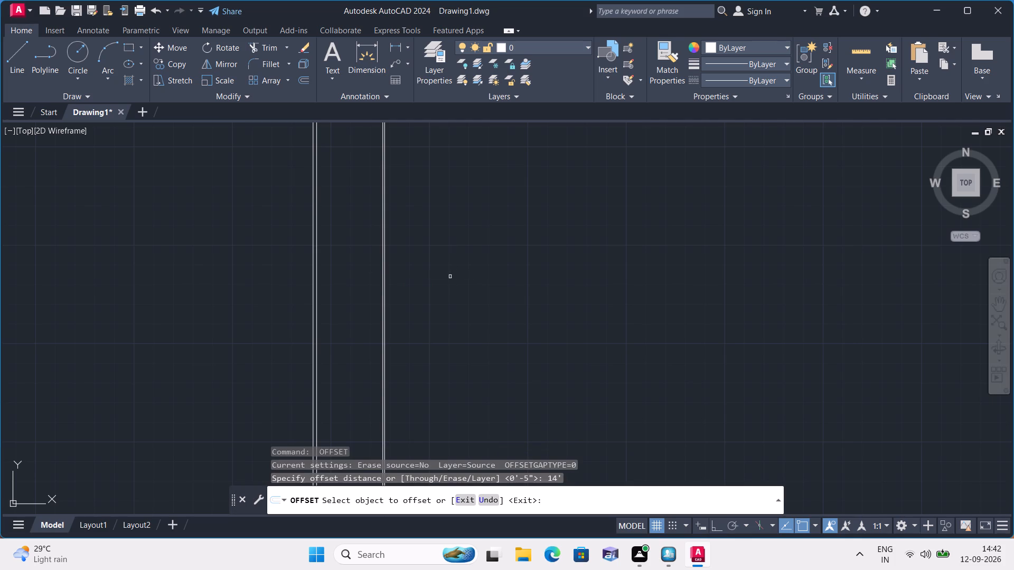
scroll(409, 282, up, 3)
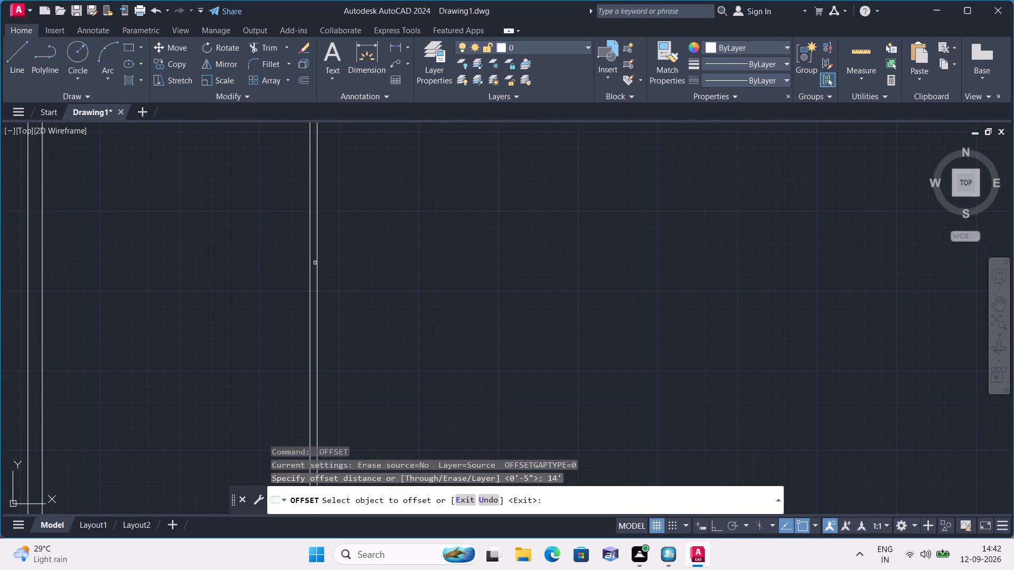
click(316, 264)
click(454, 255)
scroll(454, 255, down, 1)
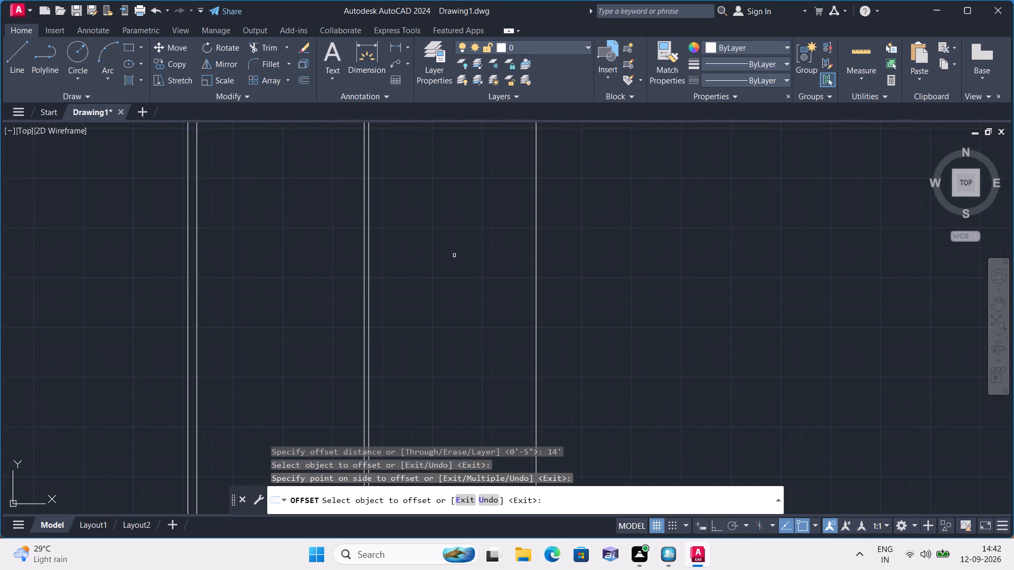
key(space)
Offset the rightmost vertical line 4.5" to the right to form the second vertical partition wall.
key(space)
text(4.5")
key(space)
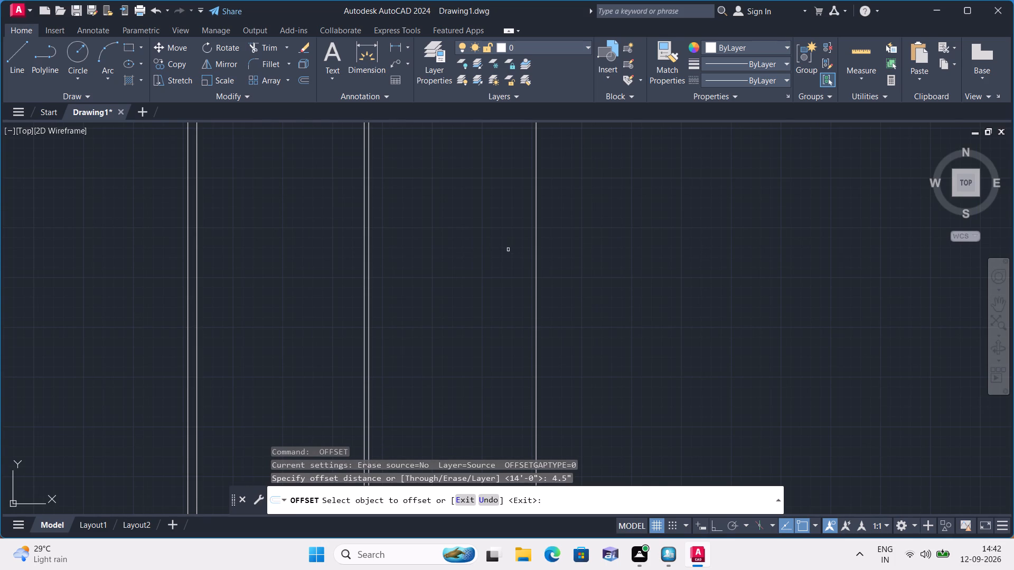
click(537, 259)
click(609, 258)
key(space)
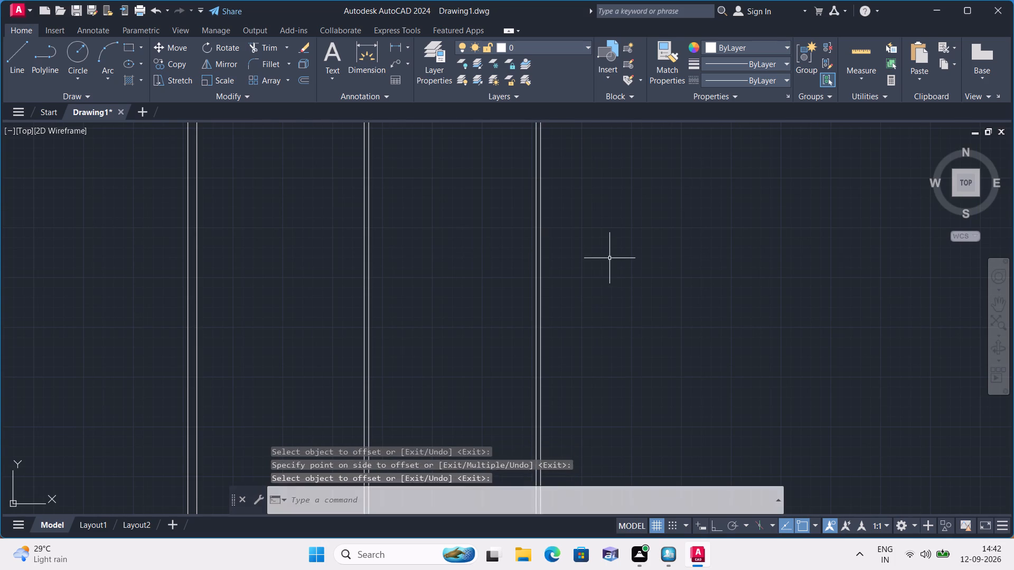
Offset the right-hand line of the second vertical partition 4' to the right.
key(space)
text(4')
key(space)
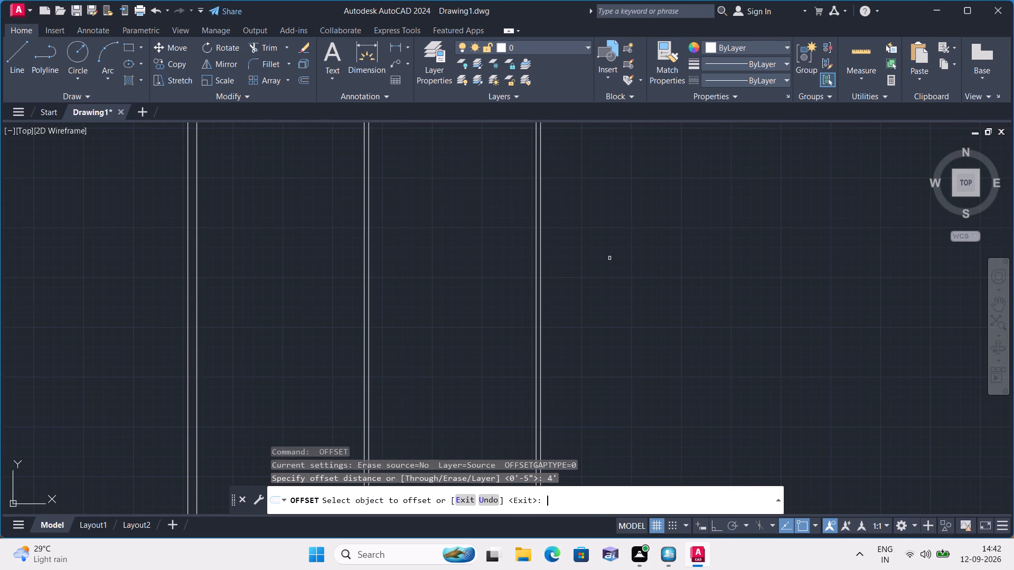
click(540, 257)
click(603, 251)
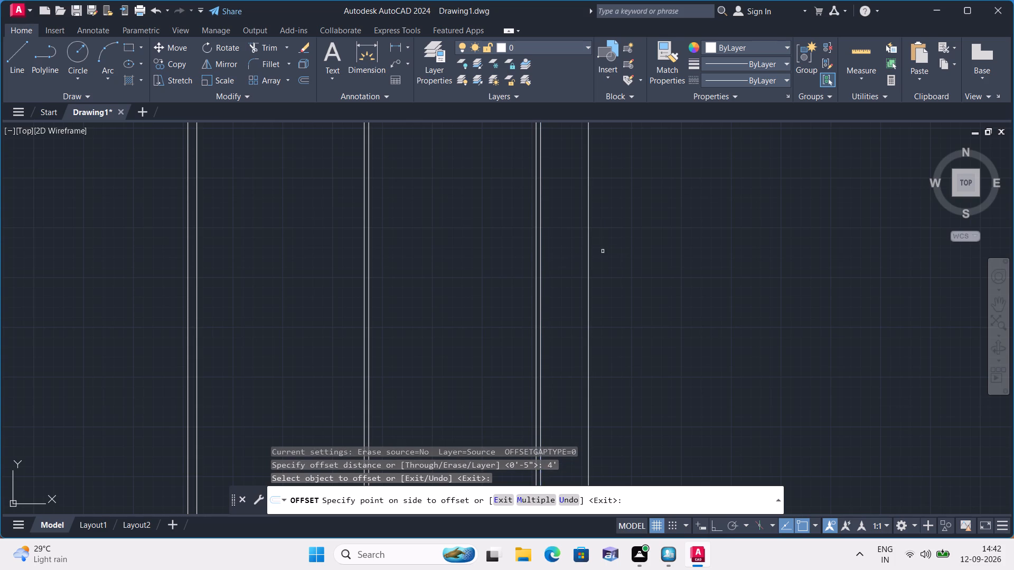
key(space)
Offset the rightmost vertical line 9" to the right to give this wall its thickness.
key(space)
text(9")
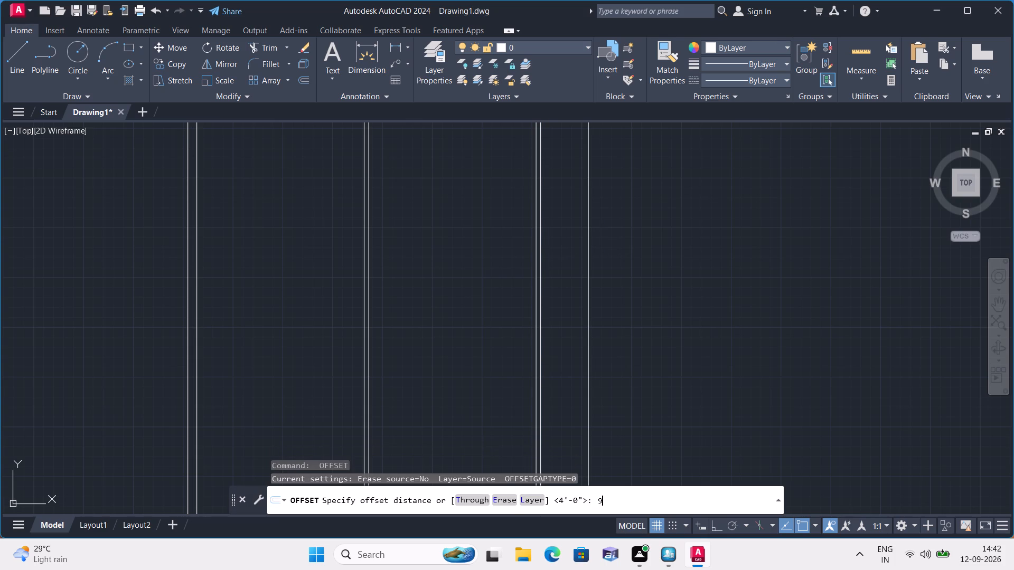
key(space)
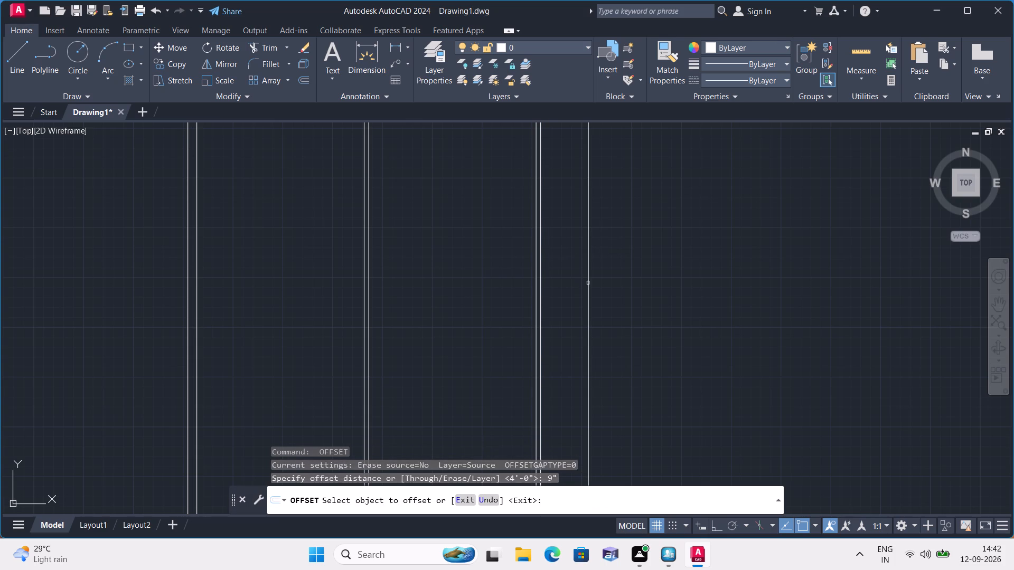
click(588, 283)
click(726, 270)
scroll(726, 270, down, 3)
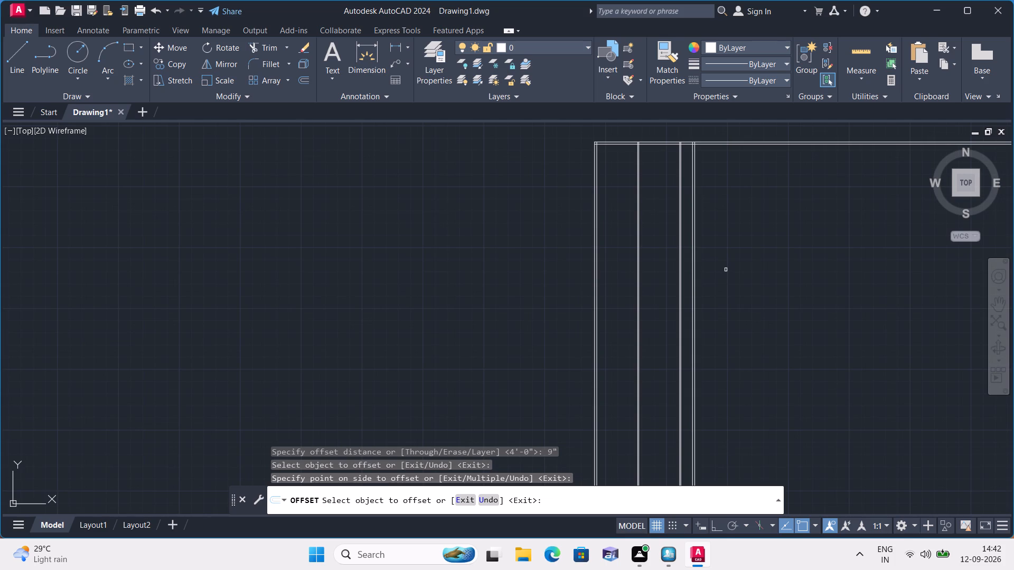
key(space)
Offset the inner line of the top wall 11'6" downward.
key(space)
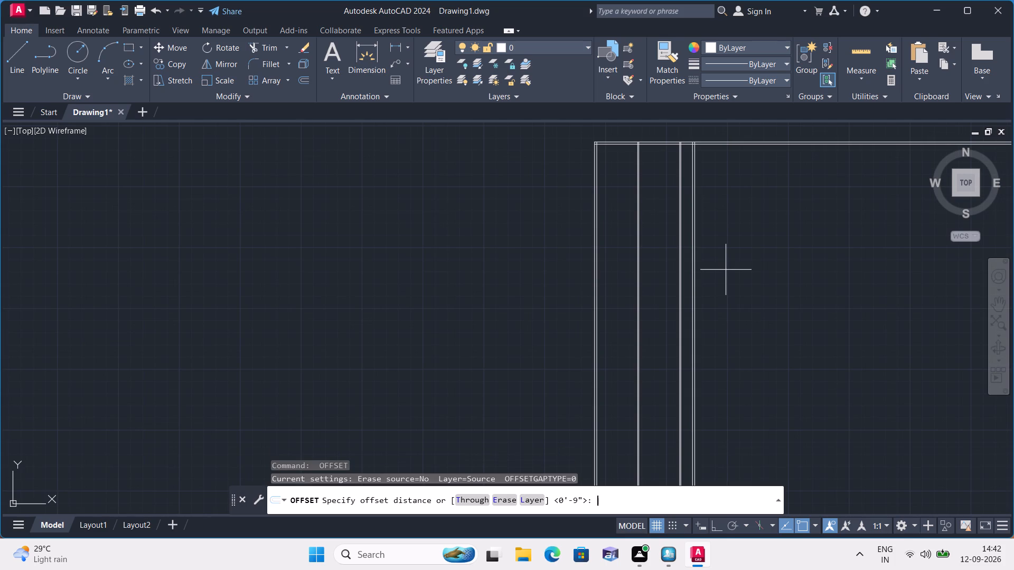
text(11'6")
key(space)
scroll(645, 149, up, 2)
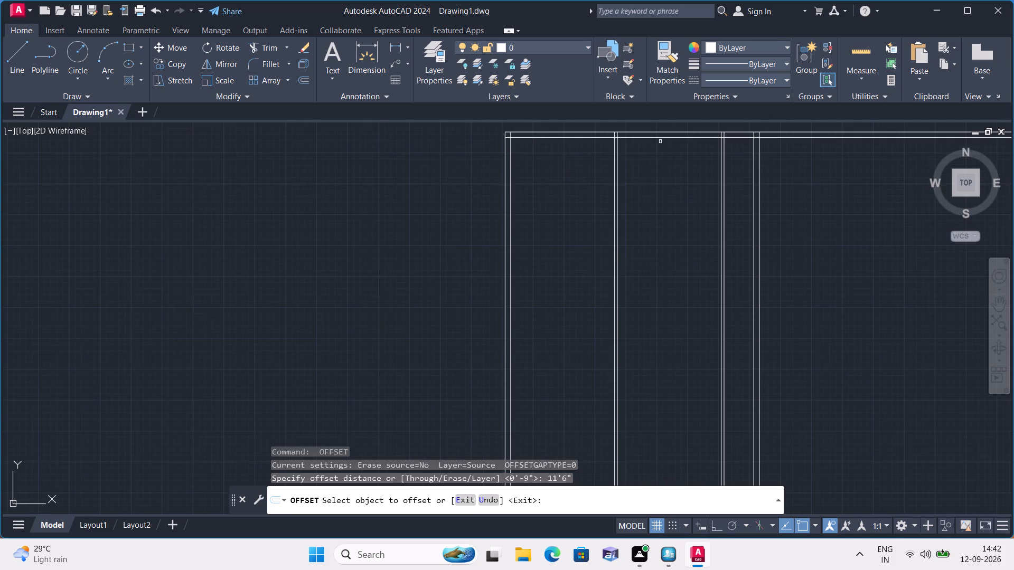
click(660, 139)
click(669, 242)
key(space)
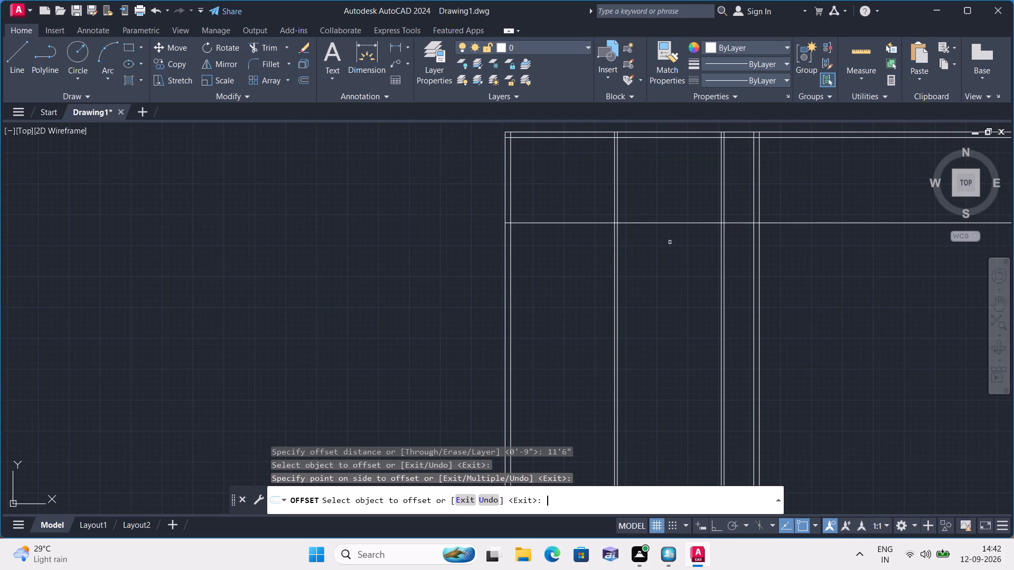
Offset the horizontal line below the top wall 4.5" downward to form the first horizontal partition wall.
key(space)
text(4.5")
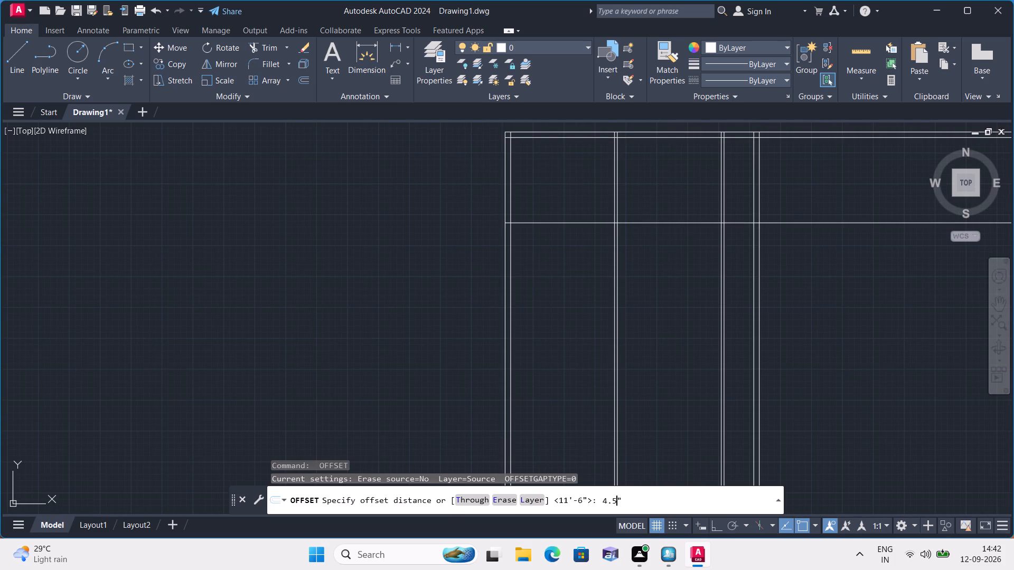
key(space)
click(671, 221)
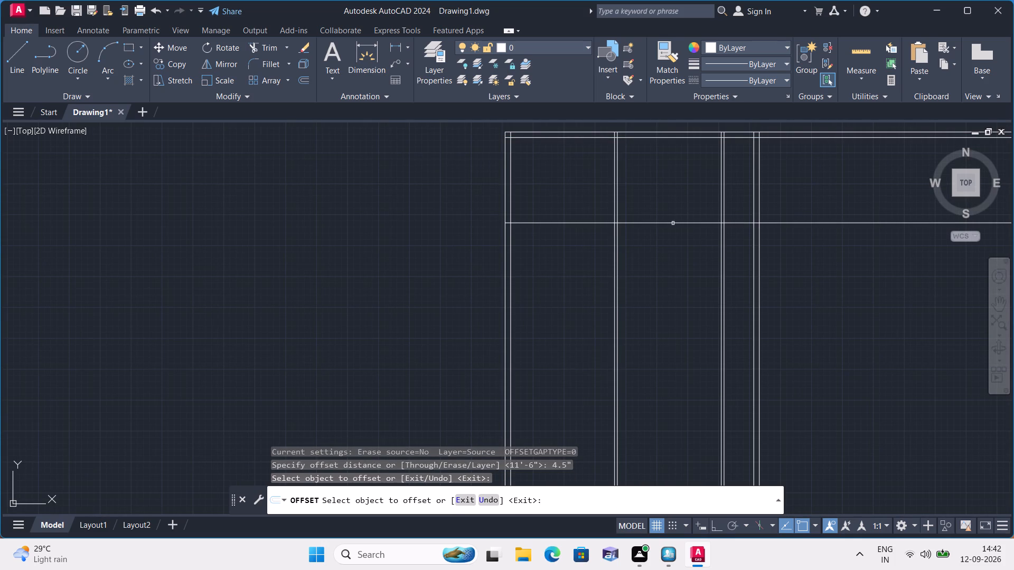
click(673, 223)
click(688, 272)
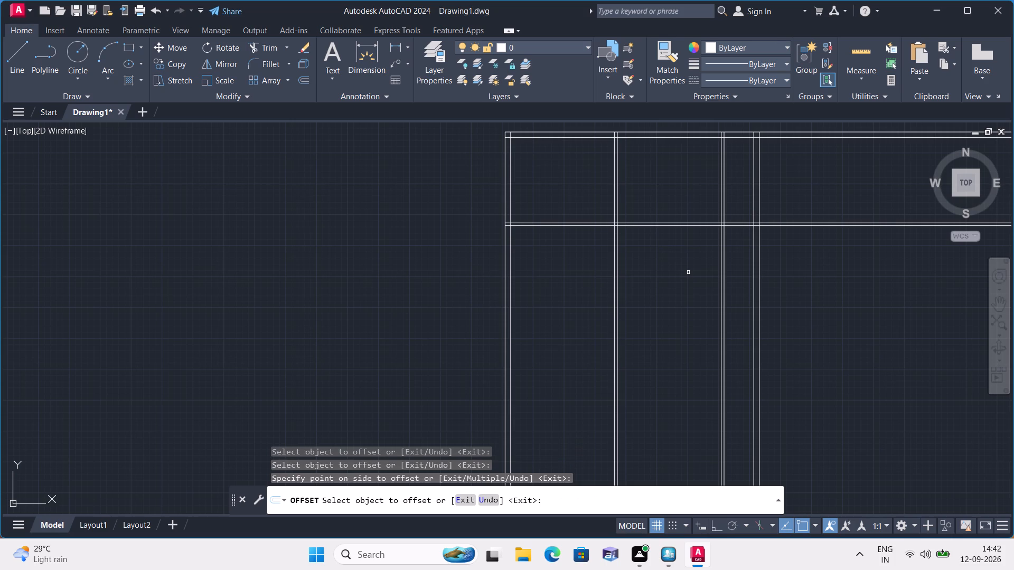
key(space)
Offset the lower line of the first horizontal partition 11'5" downward.
key(space)
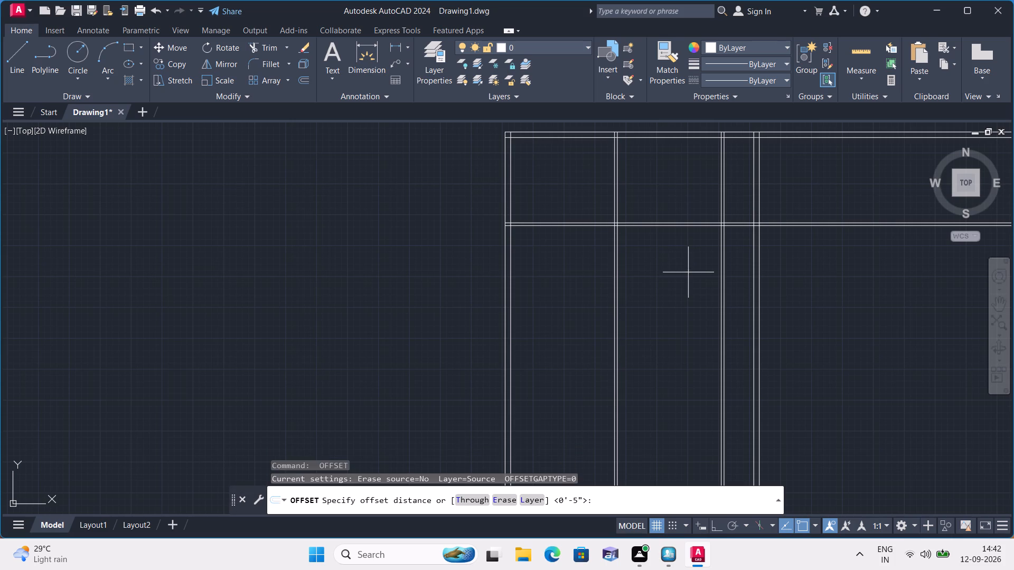
text(11'5")
key(space)
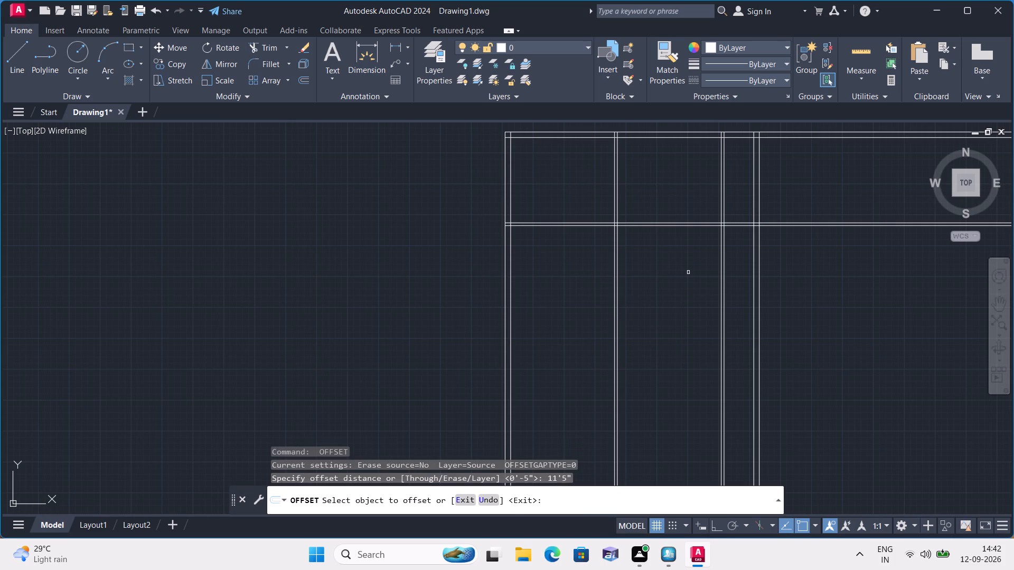
scroll(693, 229, up, 2)
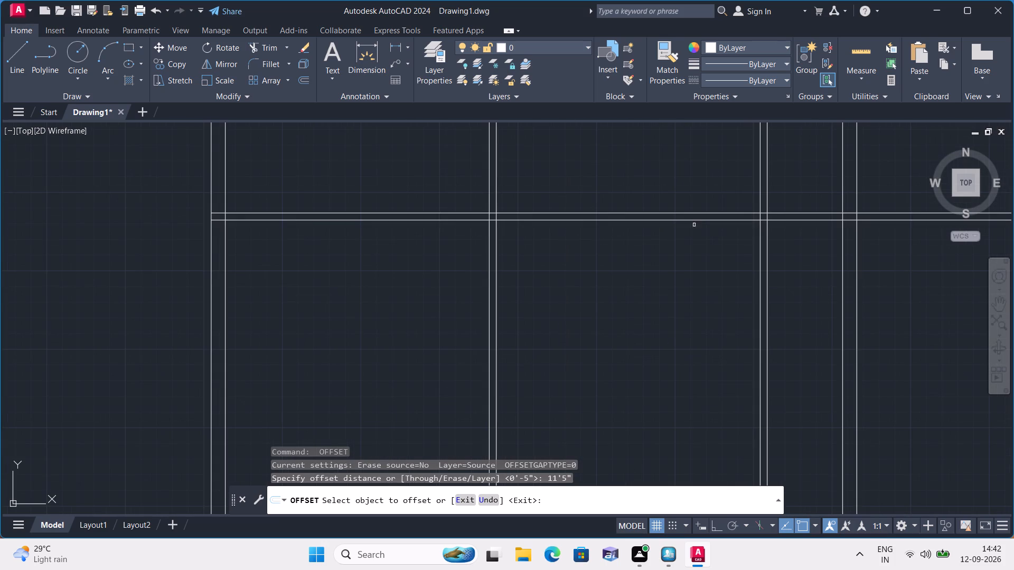
click(696, 220)
click(687, 312)
scroll(688, 326, down, 2)
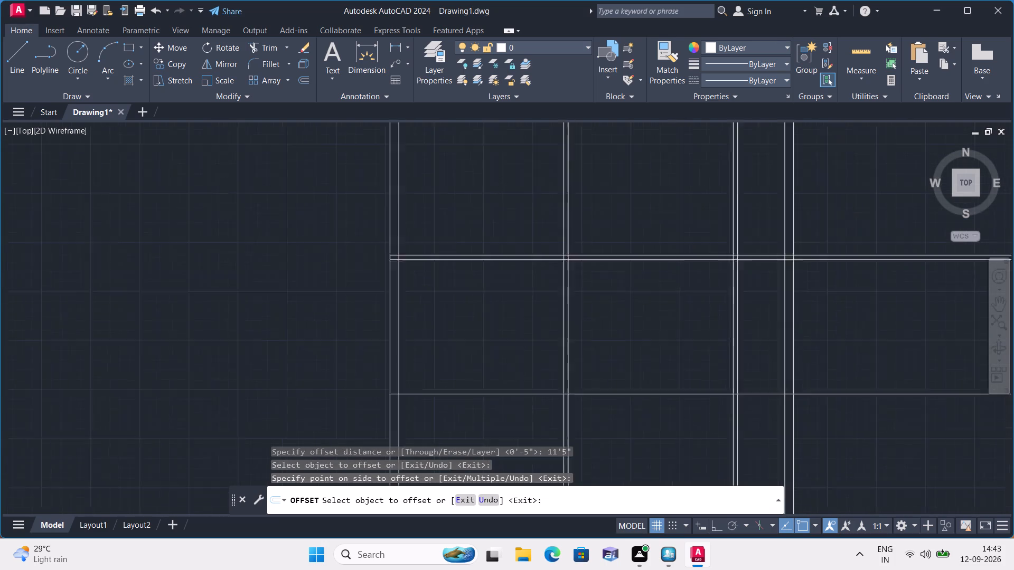
middle_drag(685, 335, 645, 269)
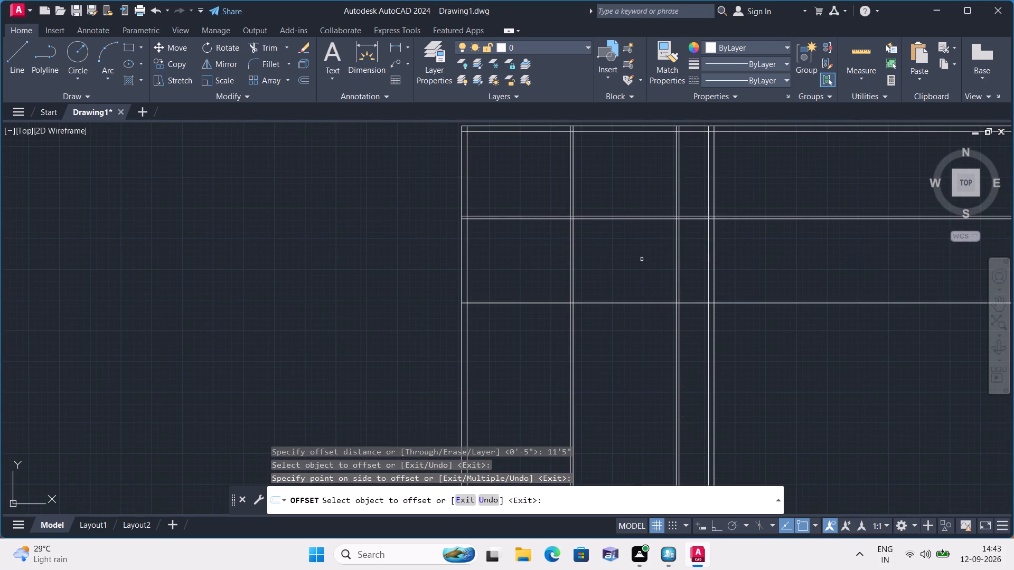
key(space)
Offset the lowest horizontal line 4.5" downward to form the second horizontal partition wall.
key(space)
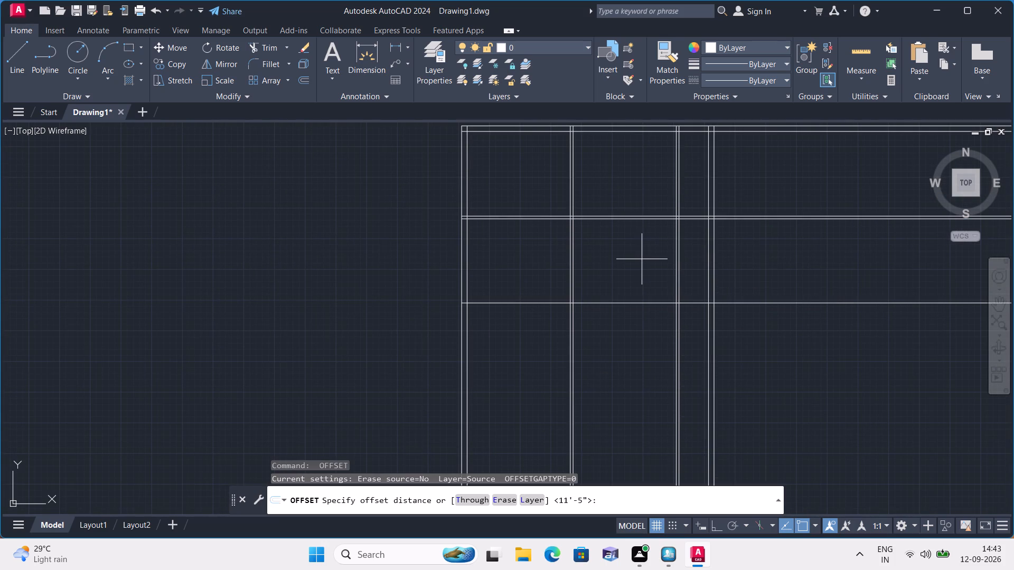
text(4.5")
key(space)
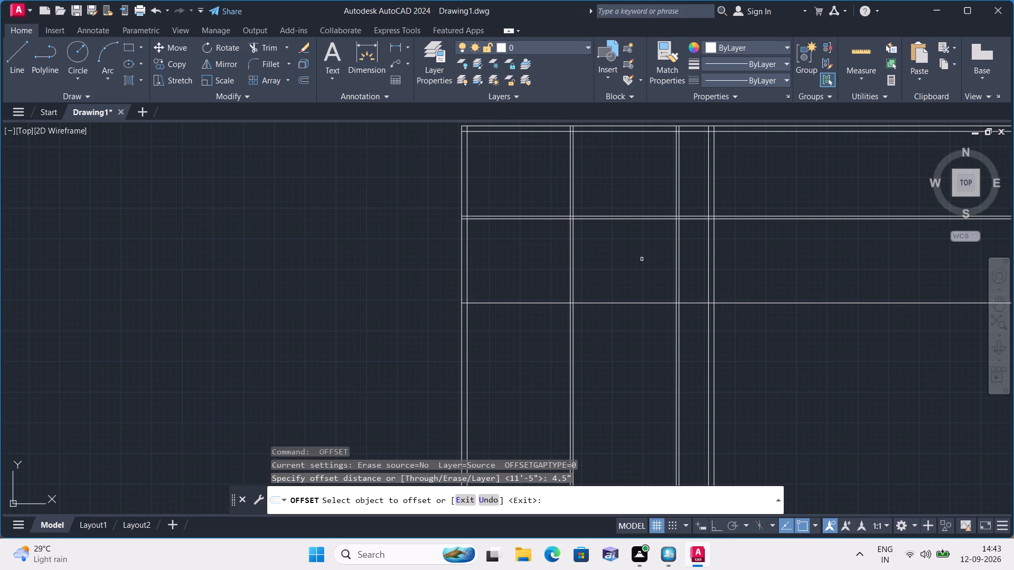
click(639, 303)
click(641, 355)
middle_drag(641, 355, 638, 353)
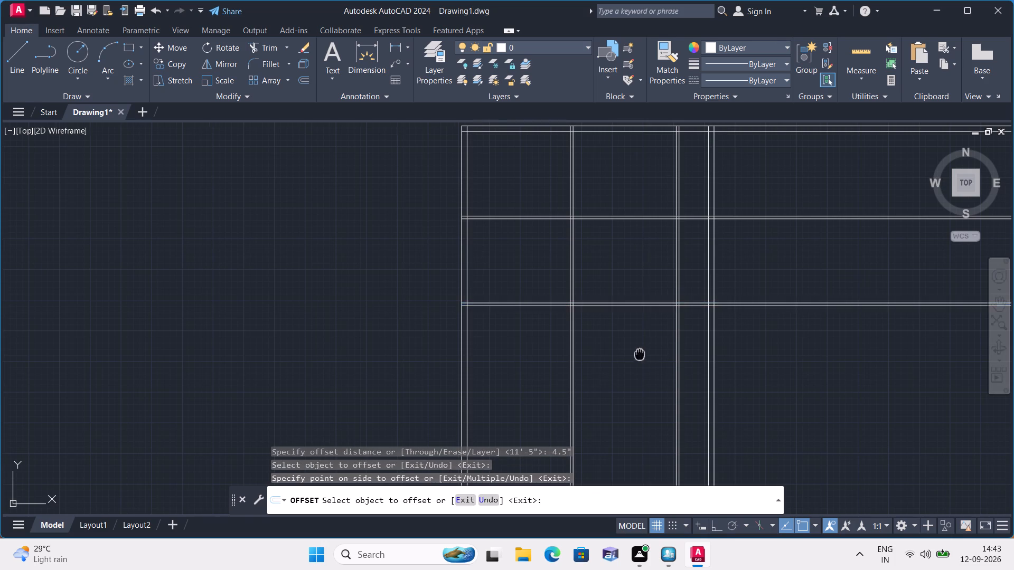
middle_drag(638, 353, 618, 250)
scroll(625, 320, down, 1)
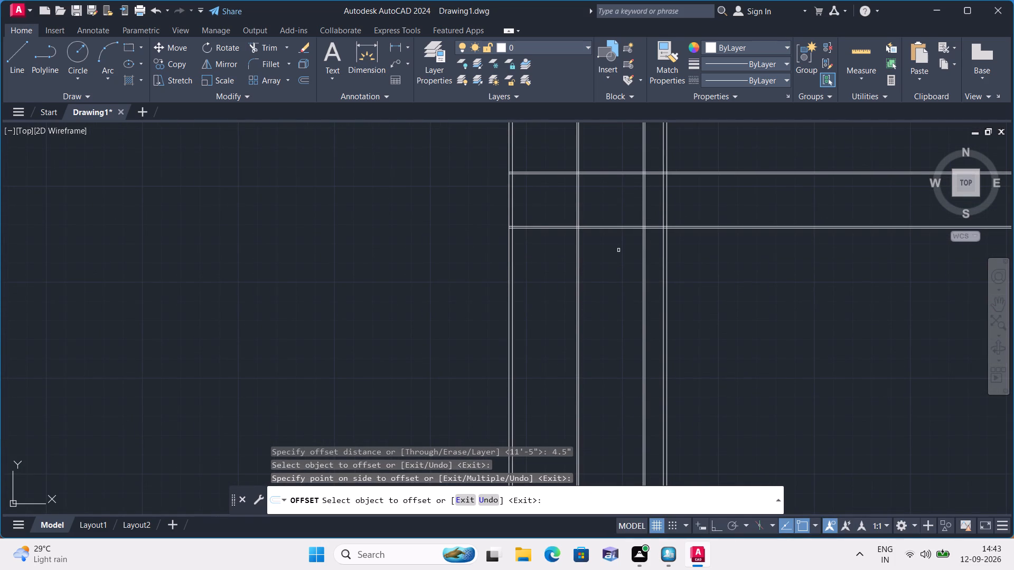
key(space)
Offset the lower line of the second horizontal partition 13' downward.
key(space)
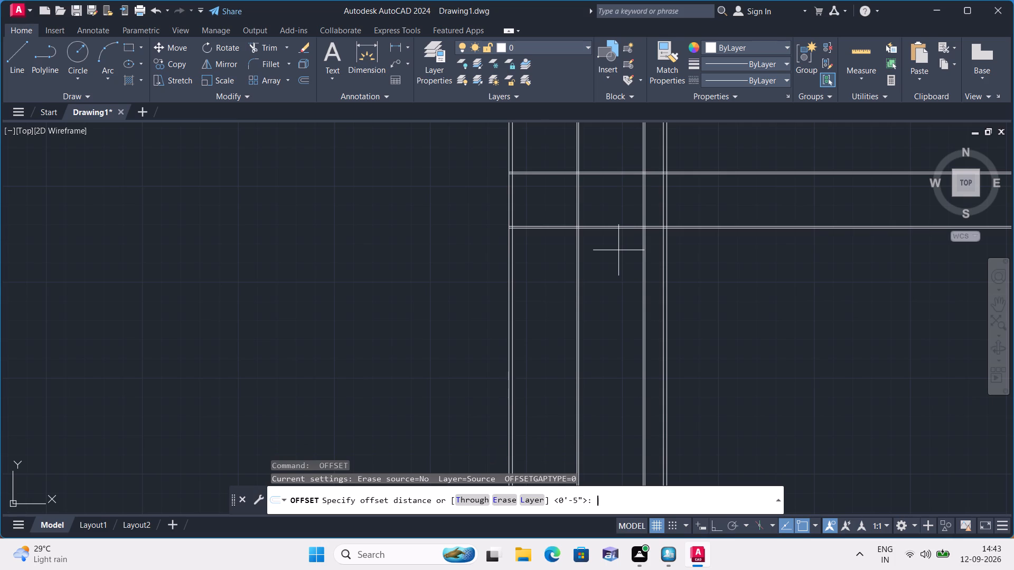
text(13')
key(space)
scroll(619, 233, up, 4)
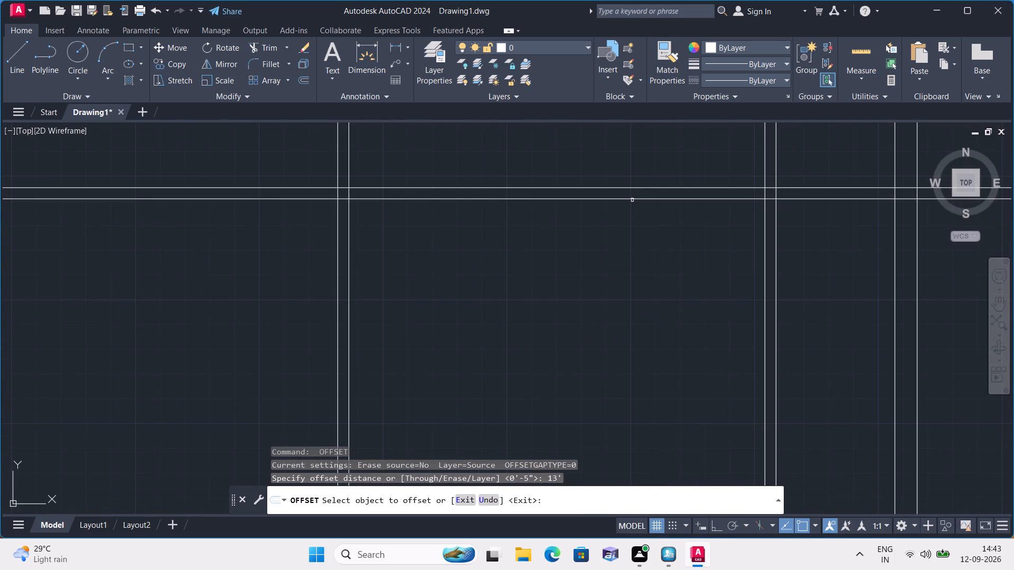
click(632, 200)
click(657, 319)
scroll(658, 319, down, 2)
middle_drag(654, 336, 618, 235)
scroll(621, 257, down, 1)
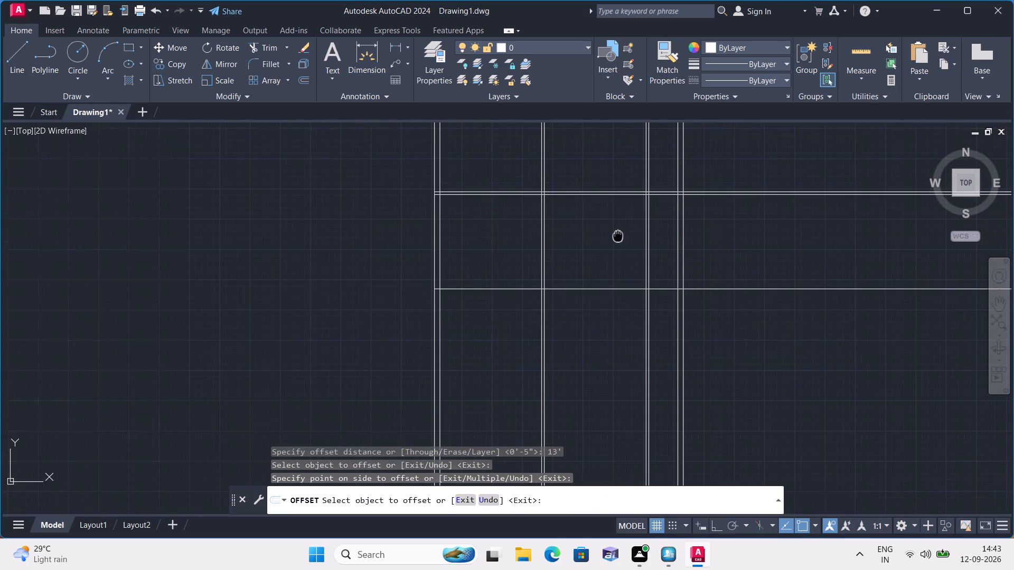
Offset the lowest horizontal line 9" downward to form a horizontal wall.
key(space)
key(space)
text(9")
key(space)
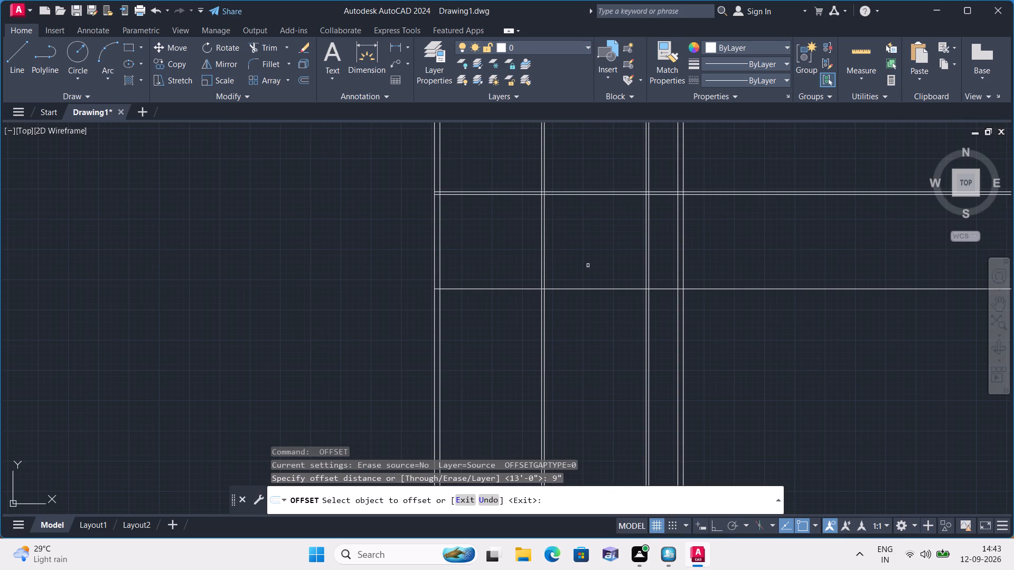
click(595, 290)
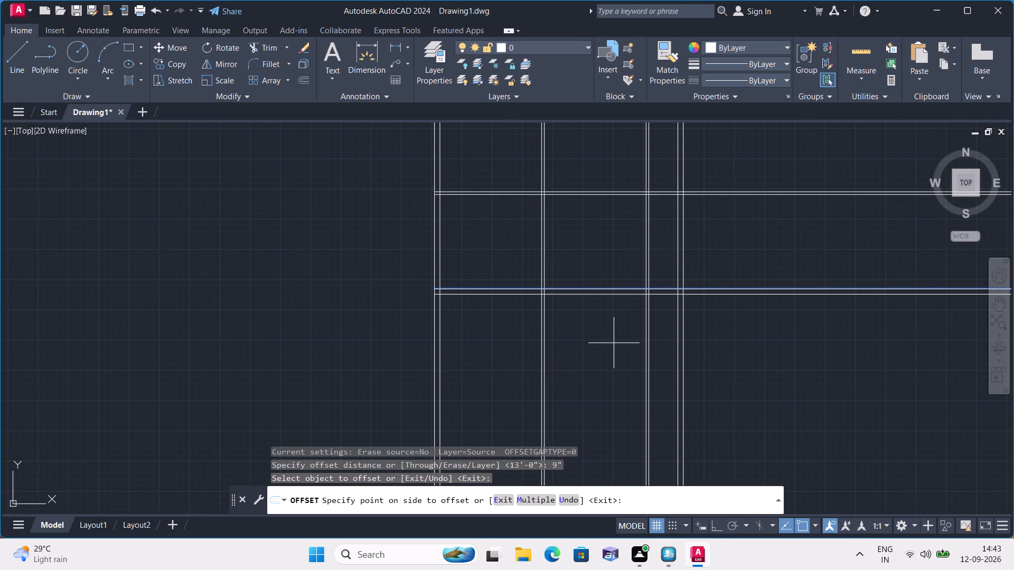
click(614, 343)
key(space)
Offset the lower line of the 9" horizontal wall 11'2" downward.
key(space)
text(11'2")
key(space)
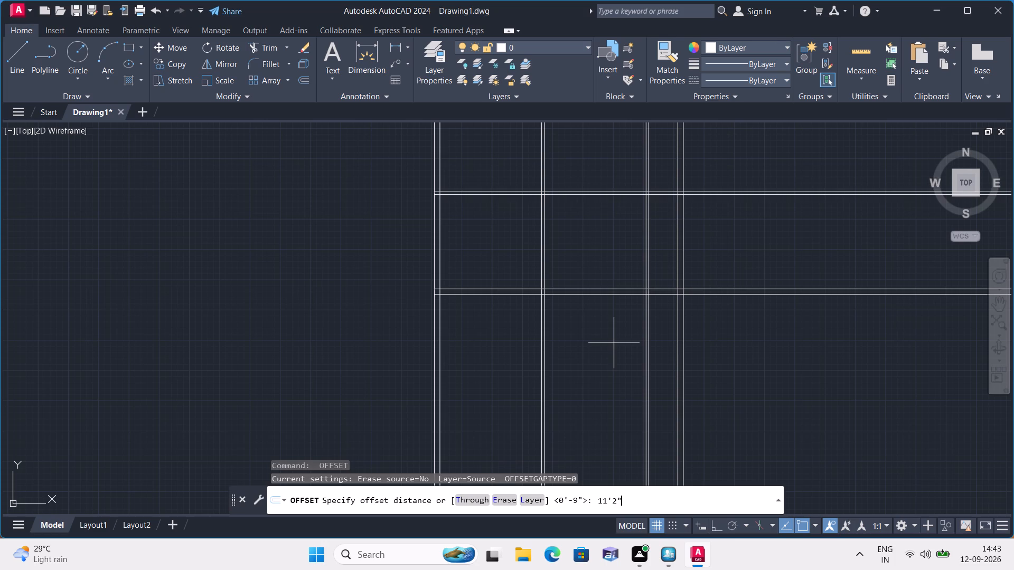
scroll(614, 343, up, 1)
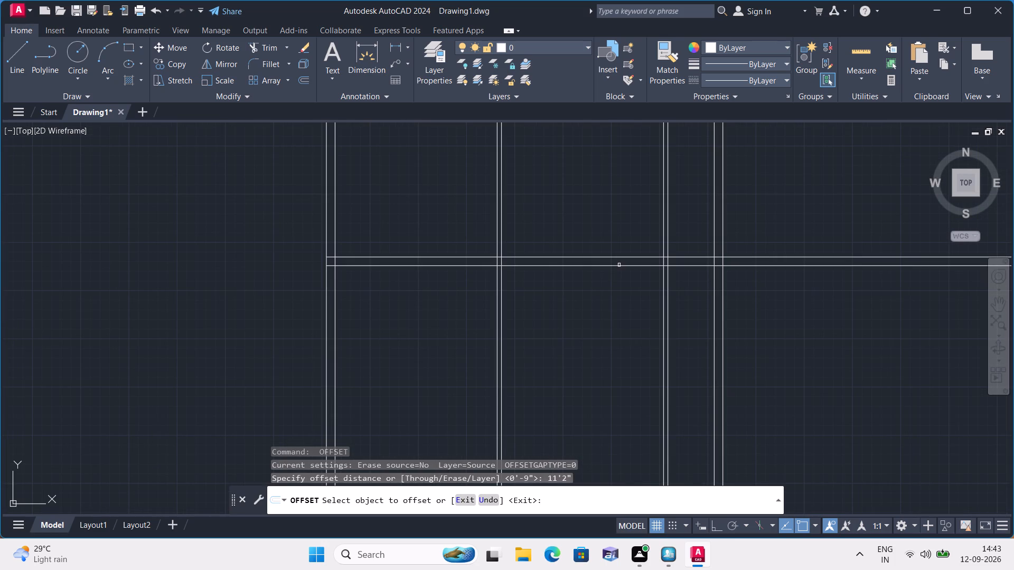
click(619, 265)
click(631, 354)
scroll(631, 354, down, 1)
middle_drag(631, 354, 624, 301)
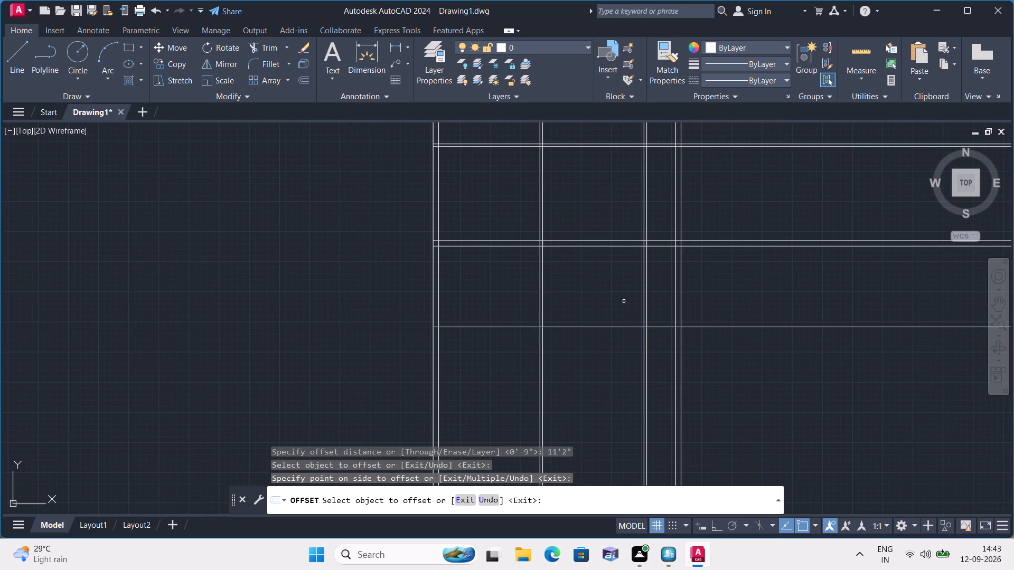
key(space)
Offset the lowest horizontal line 9" downward to form another horizontal wall.
key(space)
text(9")
key(space)
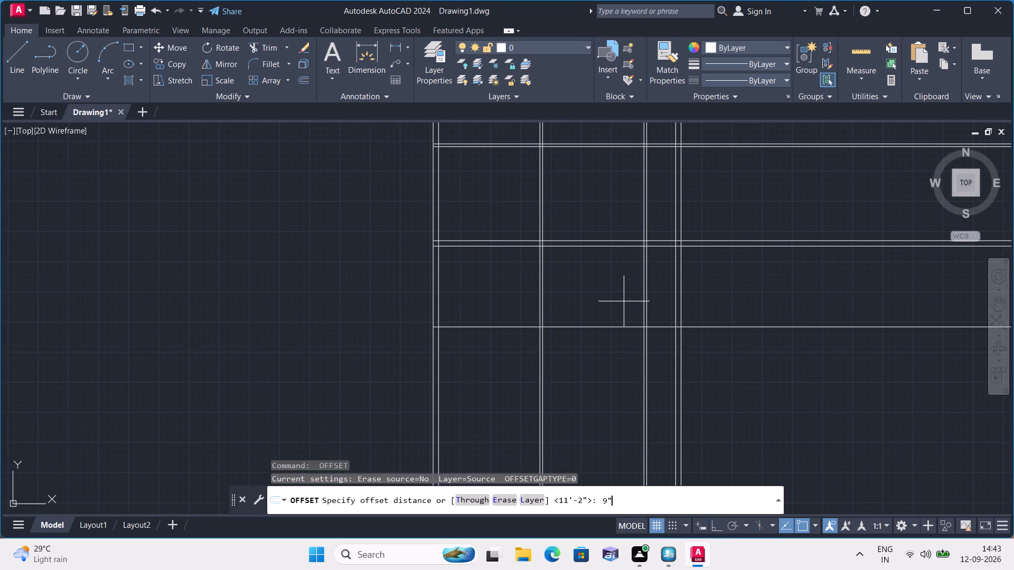
click(608, 327)
click(611, 348)
key(space)
Offset the lower line of the lowest 9" horizontal wall 3'10" downward.
key(space)
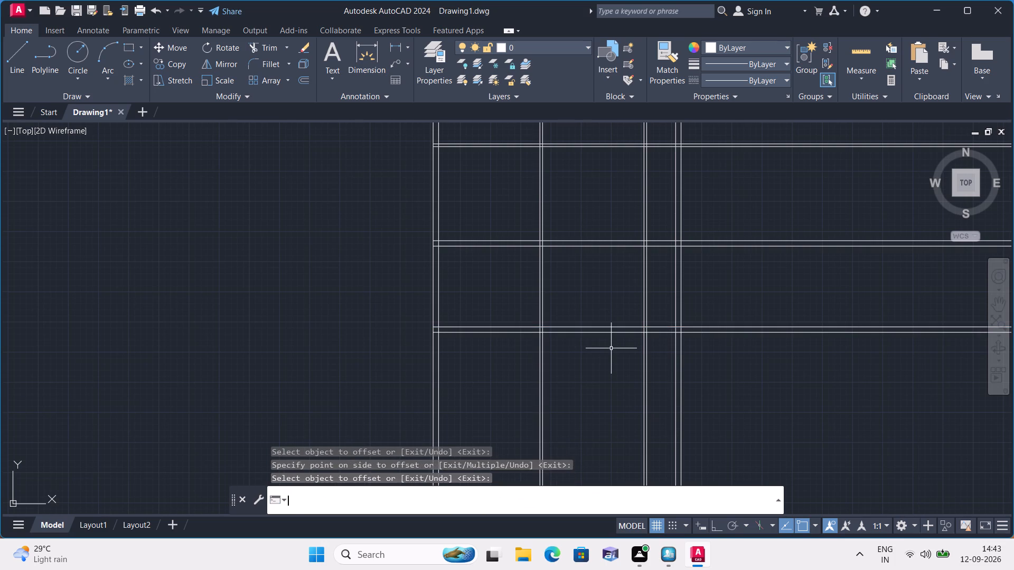
text(3'10")
key(space)
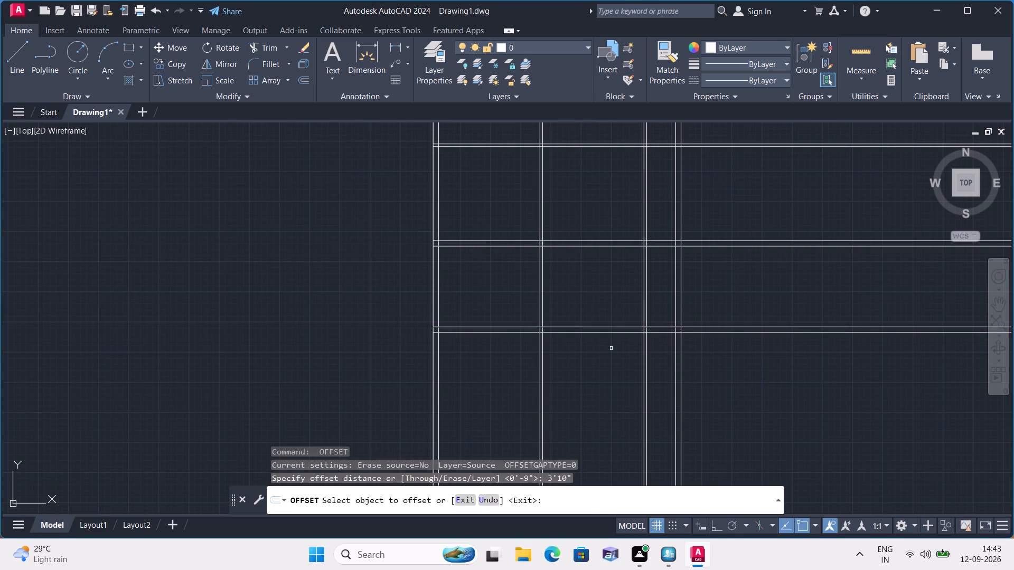
scroll(611, 348, up, 2)
click(618, 311)
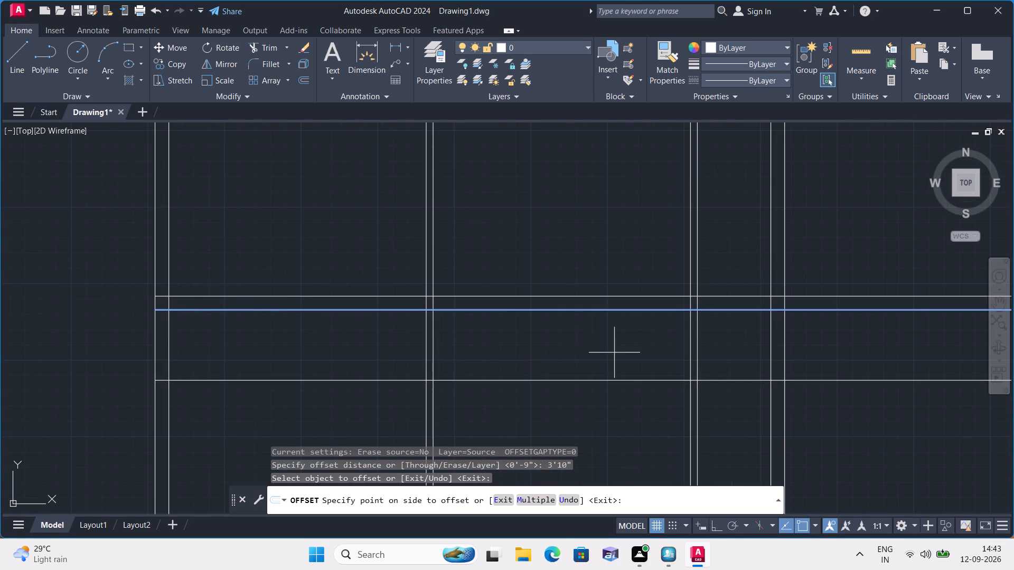
click(614, 353)
scroll(614, 353, down, 2)
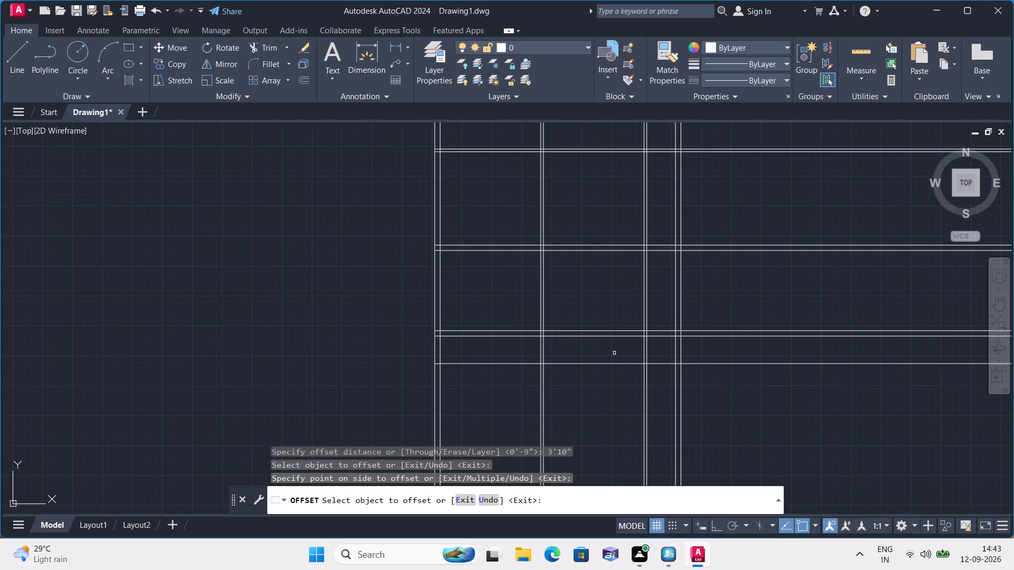
middle_drag(614, 353, 608, 302)
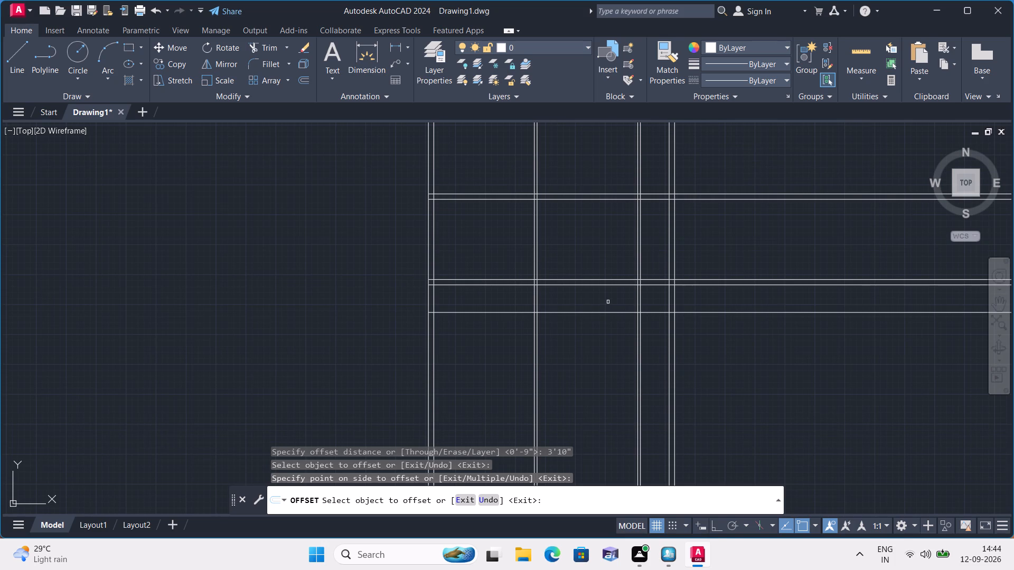
key(Escape)
Trim the vertical lines below the lowest horizontal line and all horizontal lines extending beyond the right outer wall.
text(trim)
key(space)
click(402, 397)
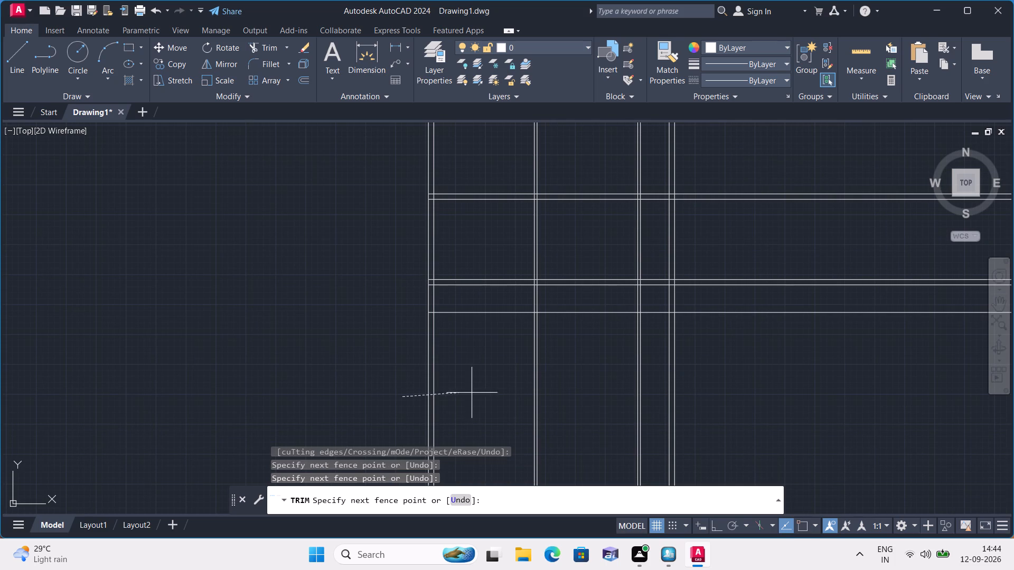
click(743, 357)
drag(773, 350, 773, 304)
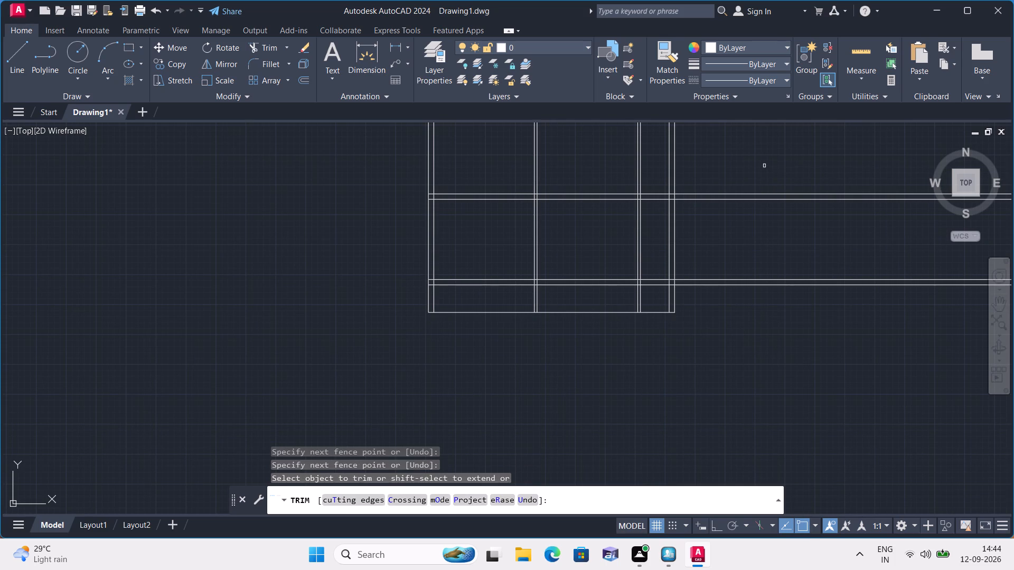
drag(764, 166, 768, 210)
drag(778, 337, 764, 243)
middle_drag(760, 231, 706, 569)
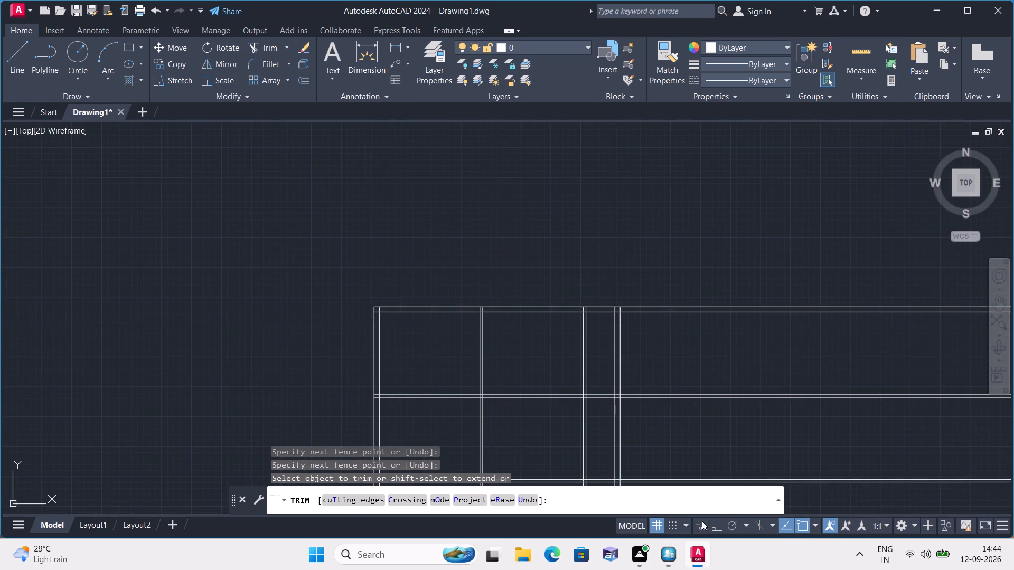
click(857, 498)
click(781, 282)
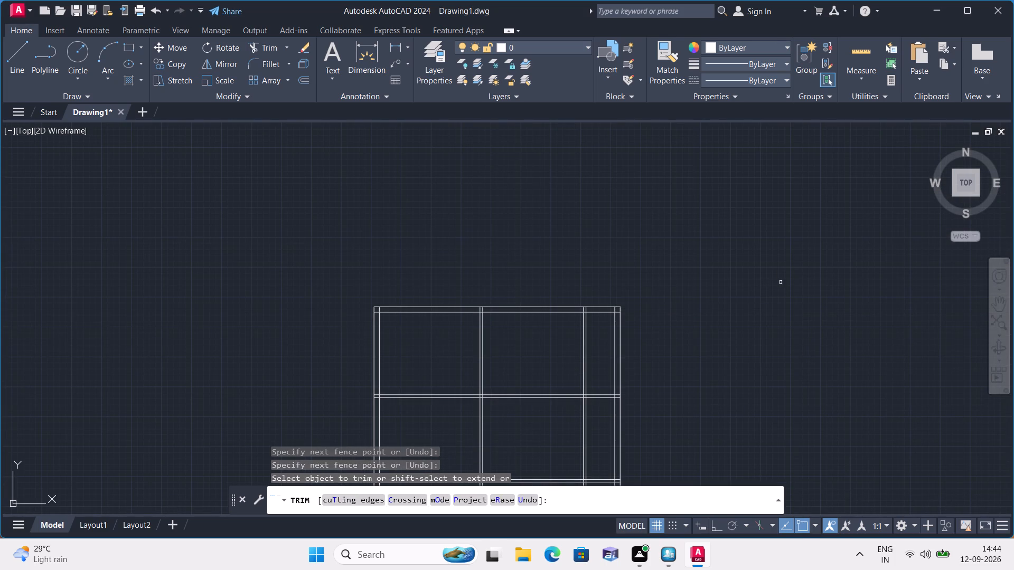
key(Escape)
Trim both vertical partition walls out of the second and third room rows from the top of the plan.
middle_drag(718, 296, 671, 164)
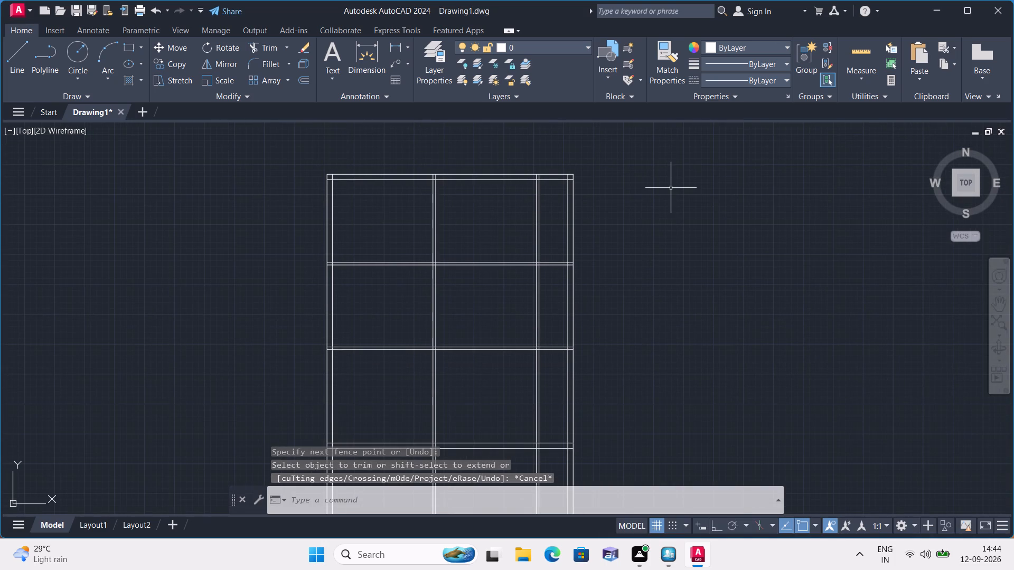
key(space)
click(419, 294)
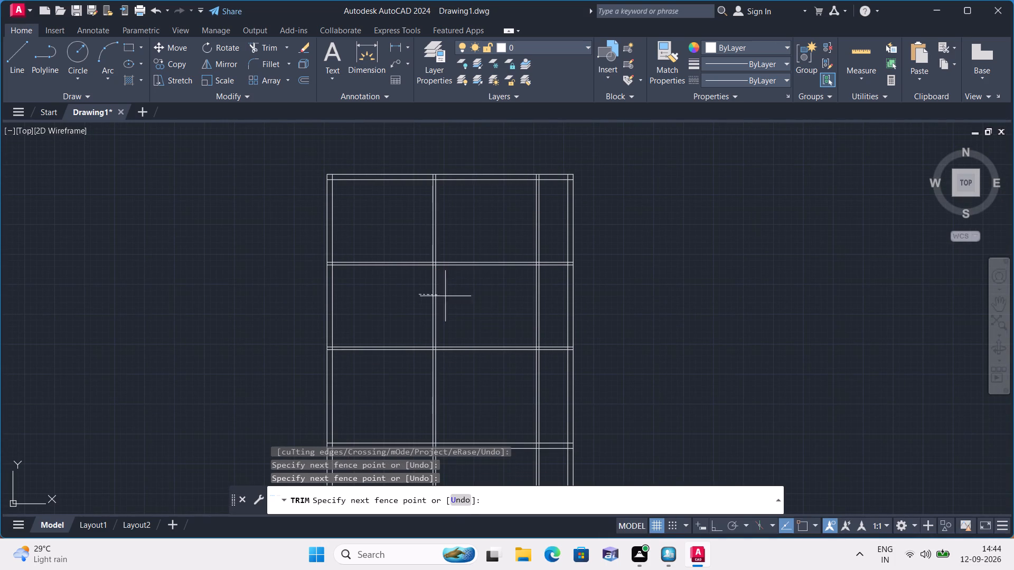
click(543, 303)
middle_drag(542, 302, 530, 233)
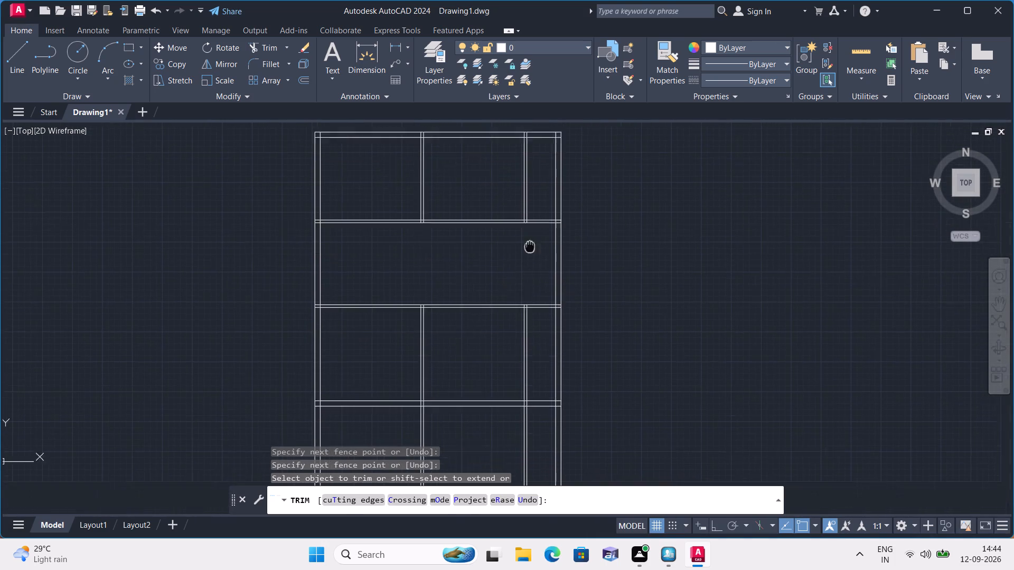
middle_drag(530, 233, 530, 232)
click(393, 339)
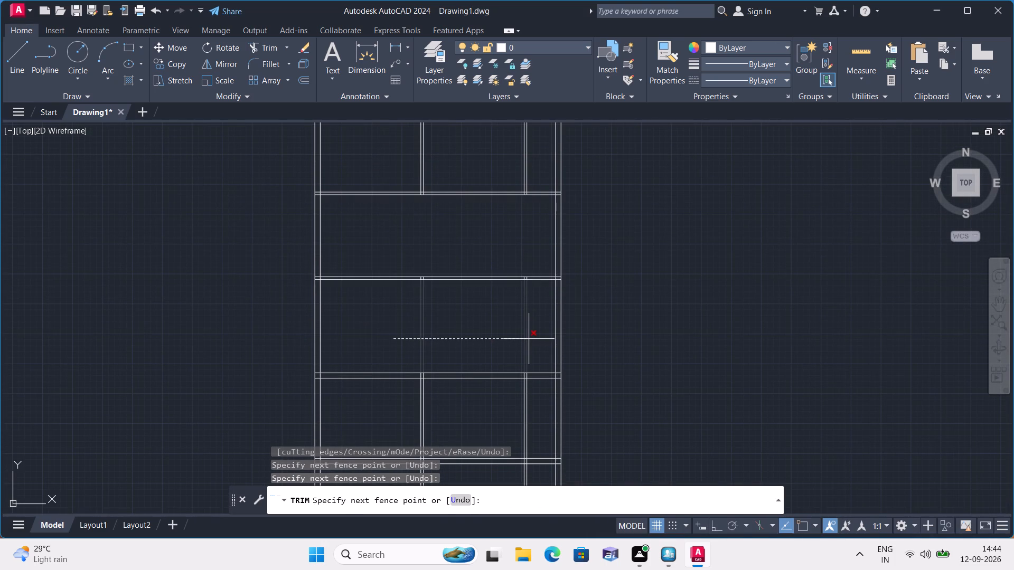
click(529, 339)
Trim both vertical partition walls out of the two lowest rows of the plan.
middle_drag(442, 346, 485, 242)
click(439, 321)
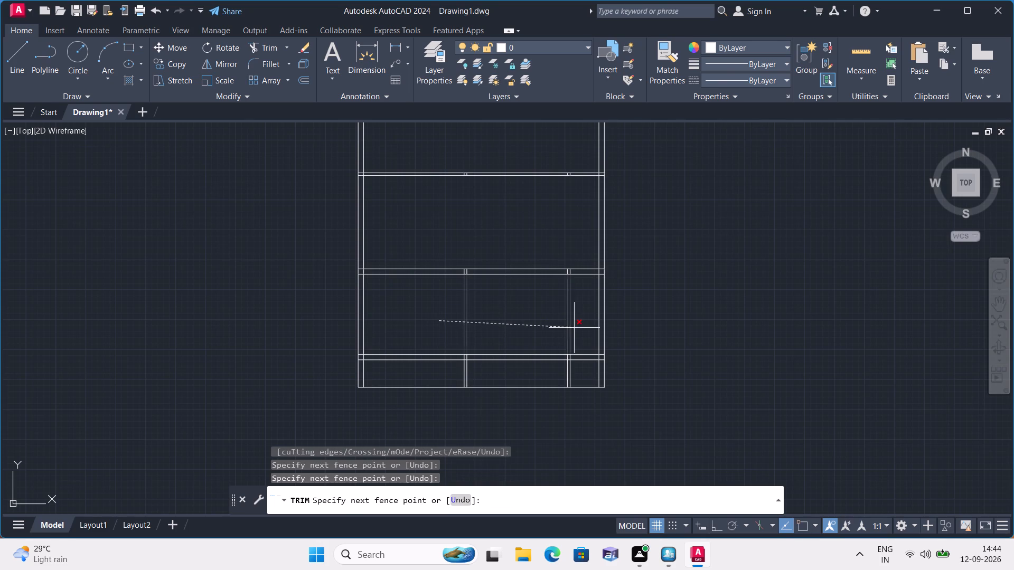
click(574, 328)
scroll(456, 372, up, 2)
click(455, 371)
click(773, 382)
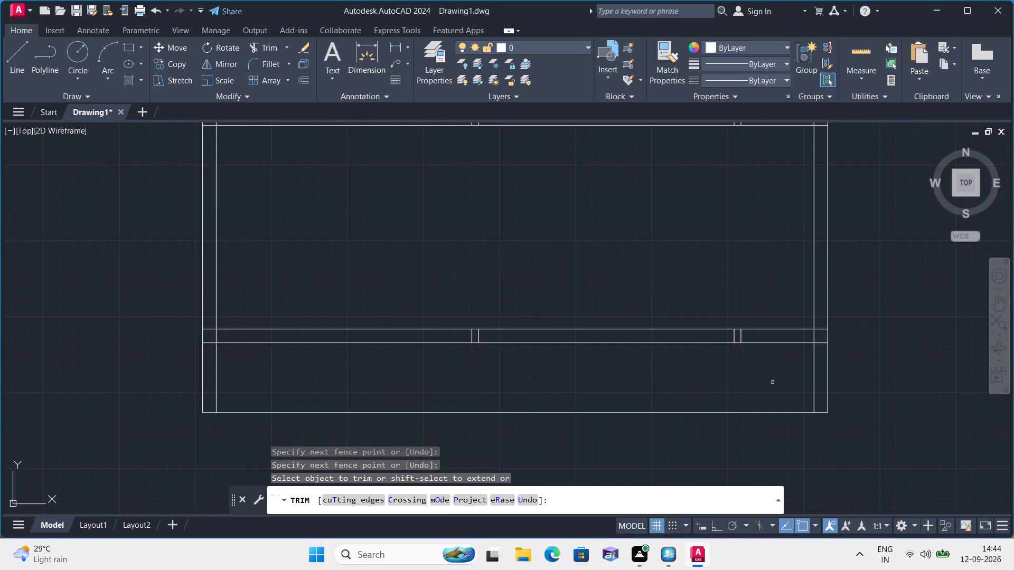
scroll(600, 292, down, 3)
middle_drag(566, 263, 570, 325)
key(Escape)
Offset the inner line of the left outer wall 7' to the right.
scroll(751, 249, up, 2)
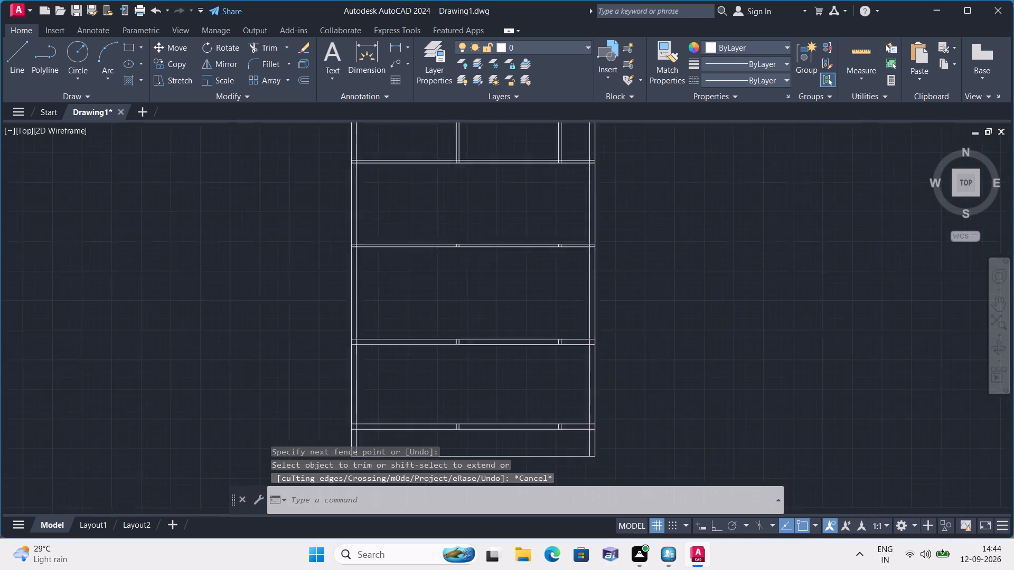
scroll(652, 246, down, 2)
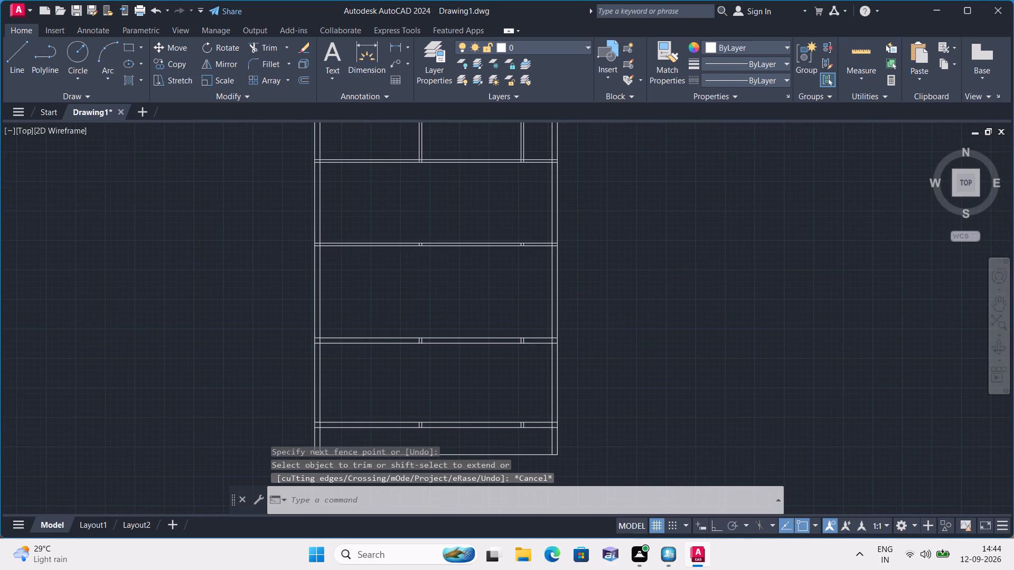
text(offset)
key(space)
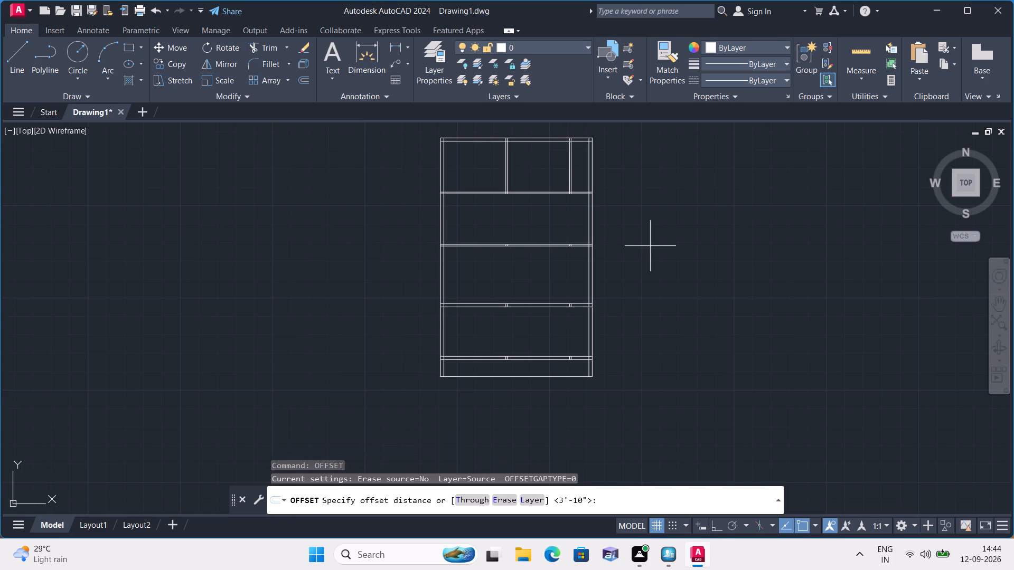
scroll(498, 232, up, 2)
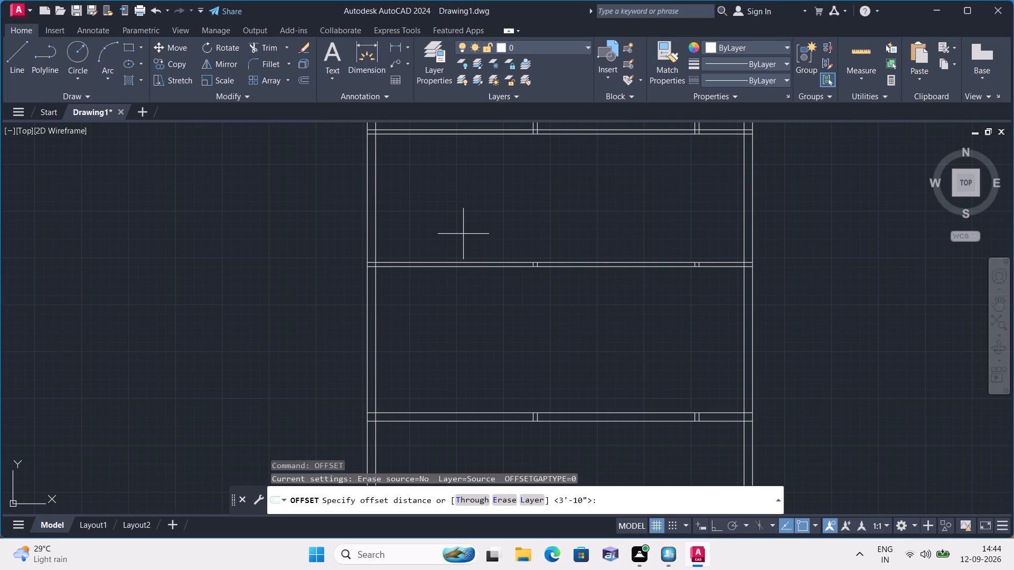
text(7')
key(space)
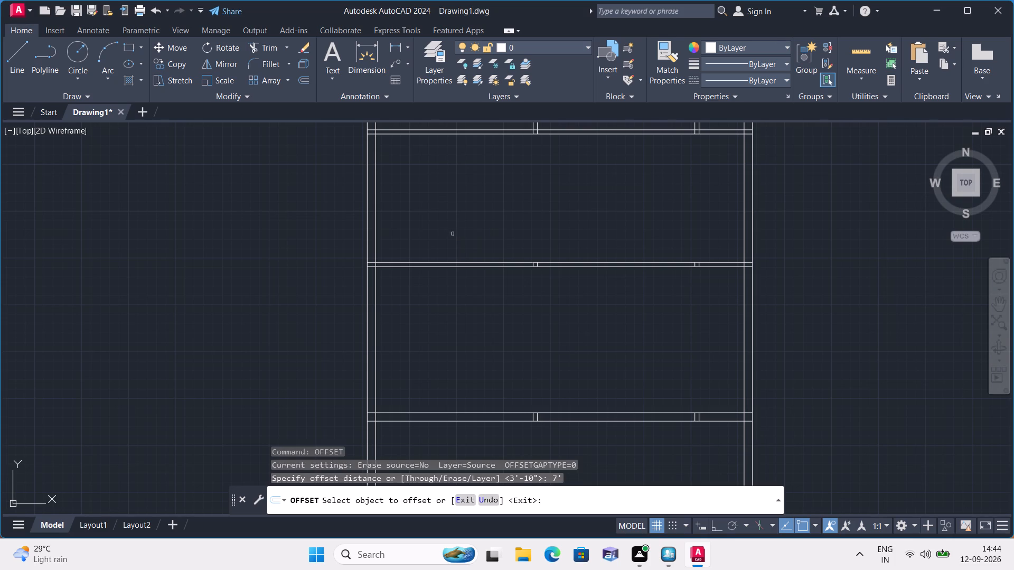
click(378, 213)
click(376, 208)
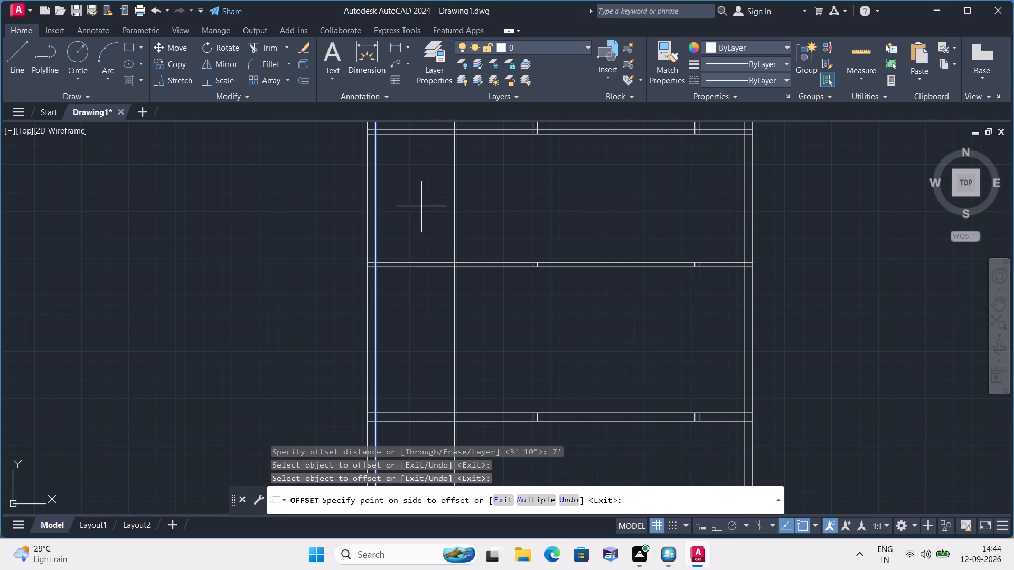
click(438, 205)
key(space)
Offset the new vertical line 4.5" to the right to form a partition wall.
key(space)
text(4.5")
key(space)
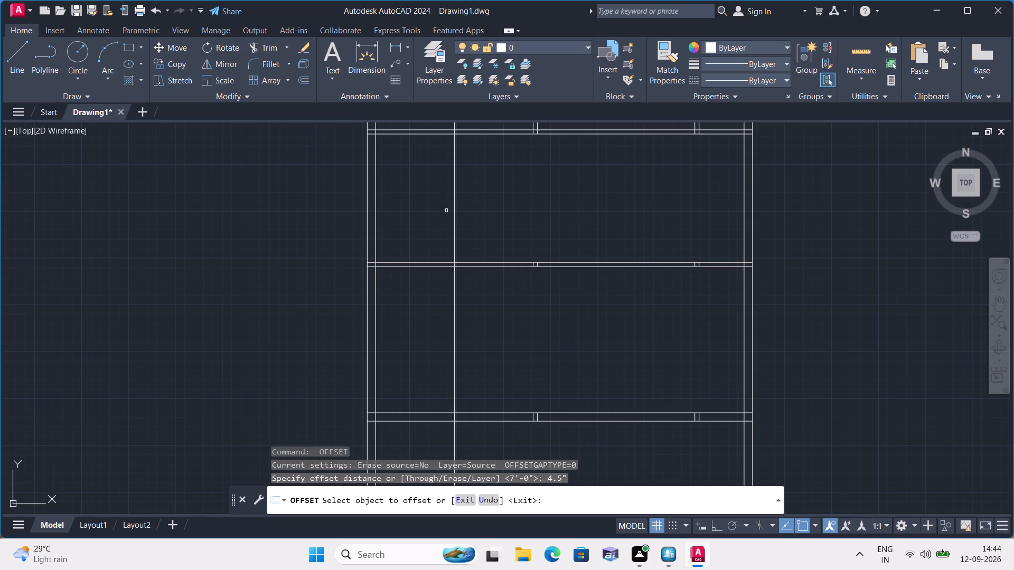
click(453, 218)
click(484, 218)
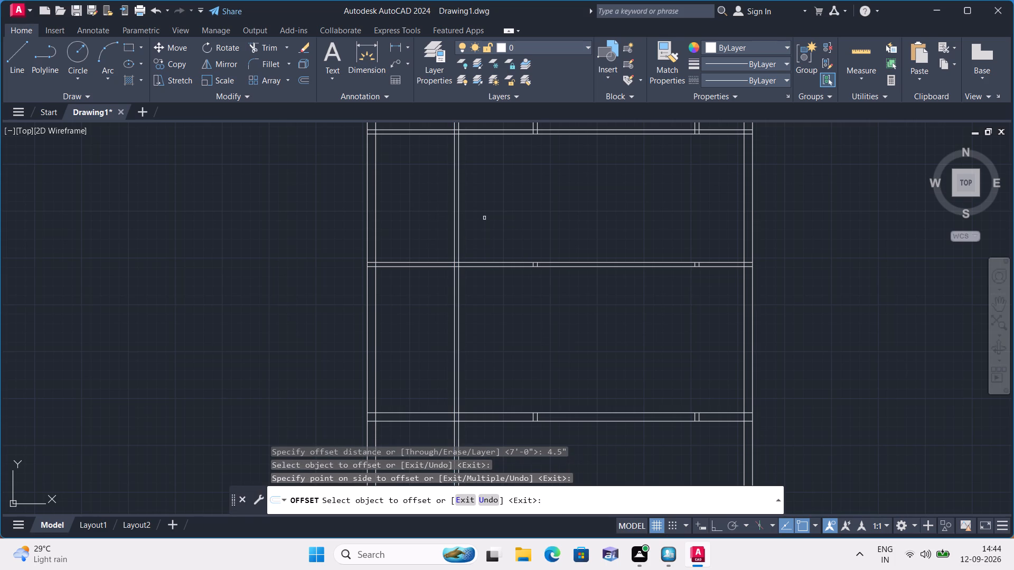
key(space)
Offset the lower line of the first horizontal partition 5' downward.
key(space)
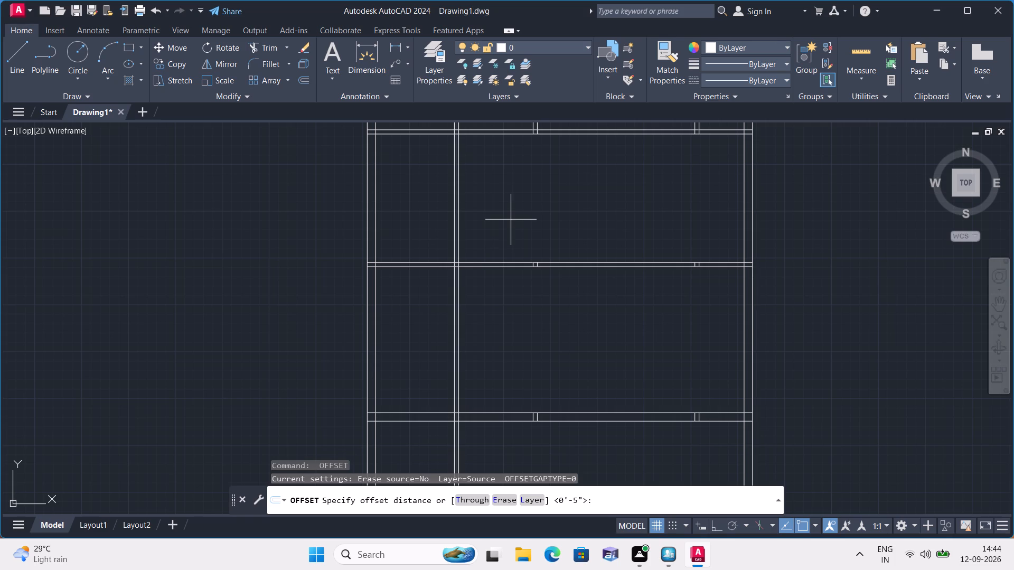
text(5')
key(space)
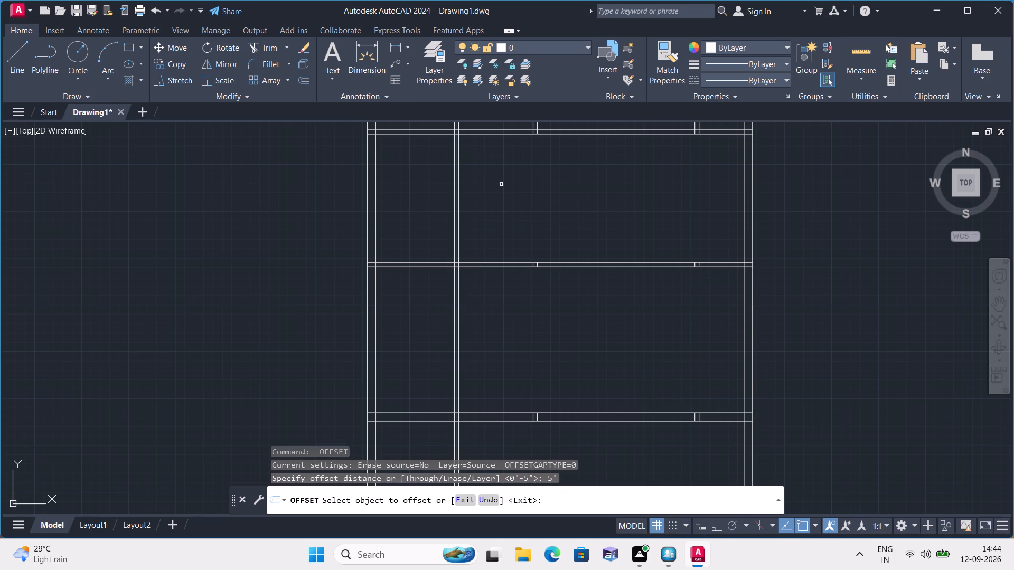
click(517, 135)
click(540, 208)
key(space)
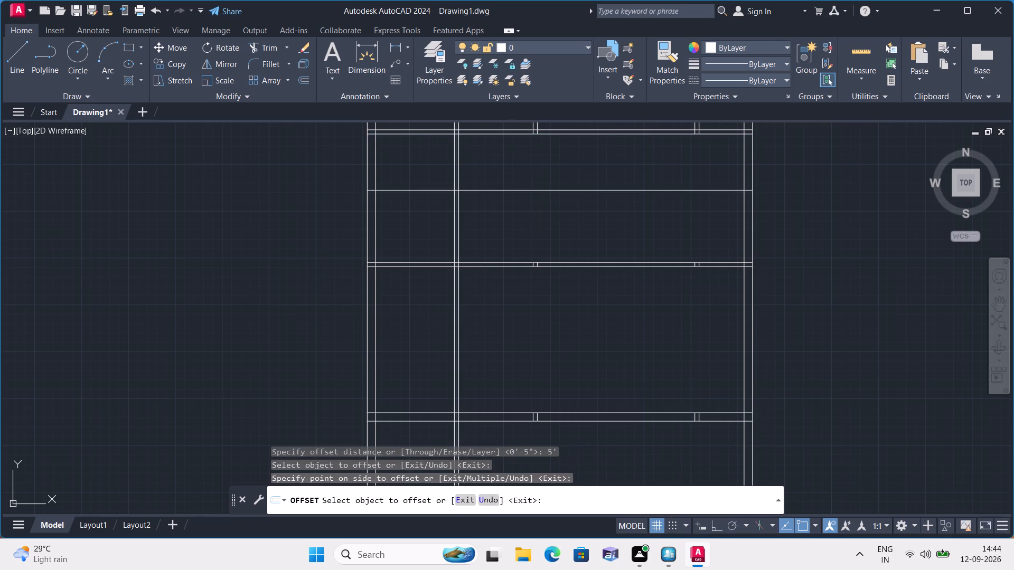
Offset the new horizontal line 4.5" downward to form a partition wall in the second room row.
key(space)
text(4.5")
key(space)
click(557, 189)
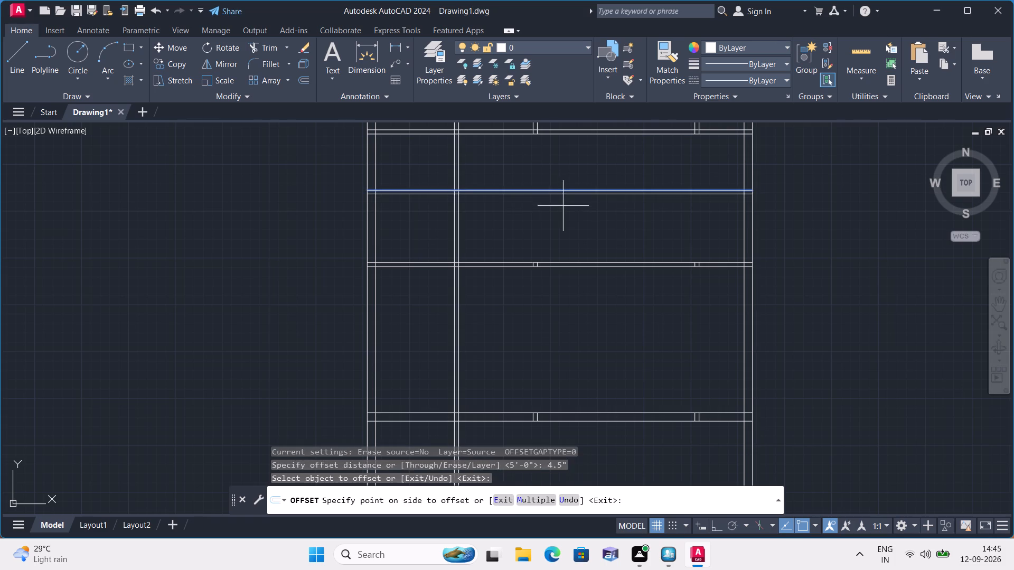
click(566, 216)
key(space)
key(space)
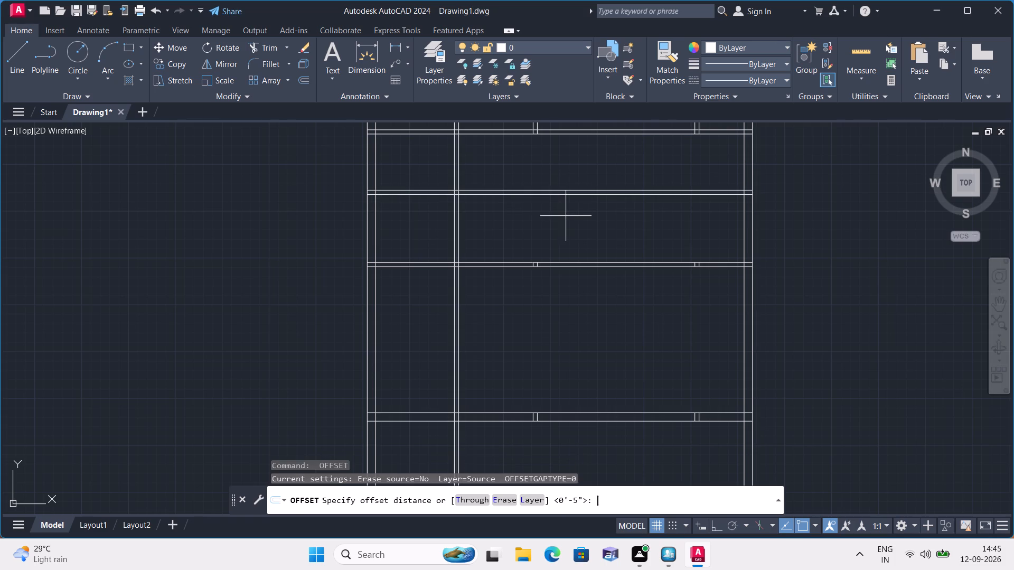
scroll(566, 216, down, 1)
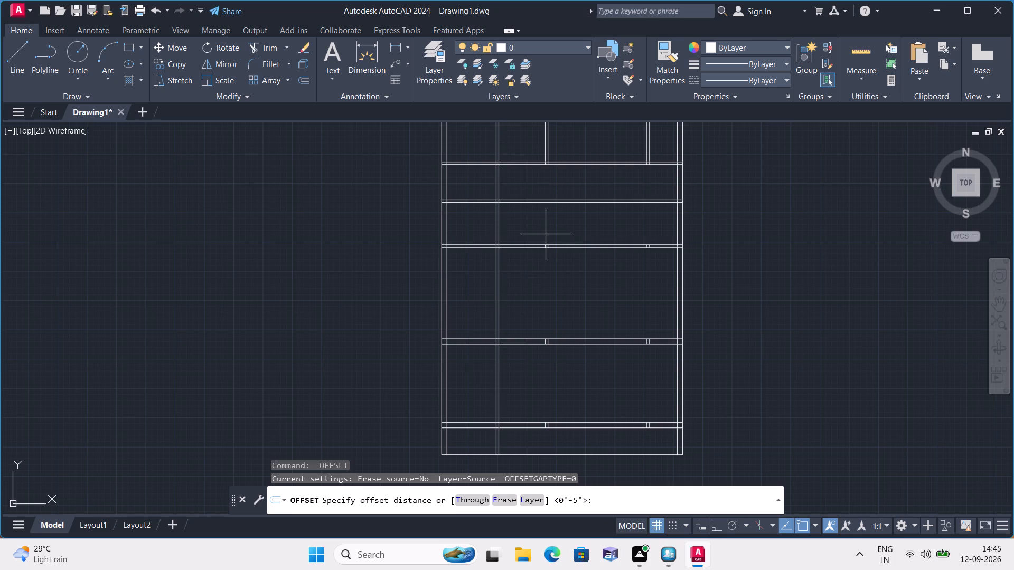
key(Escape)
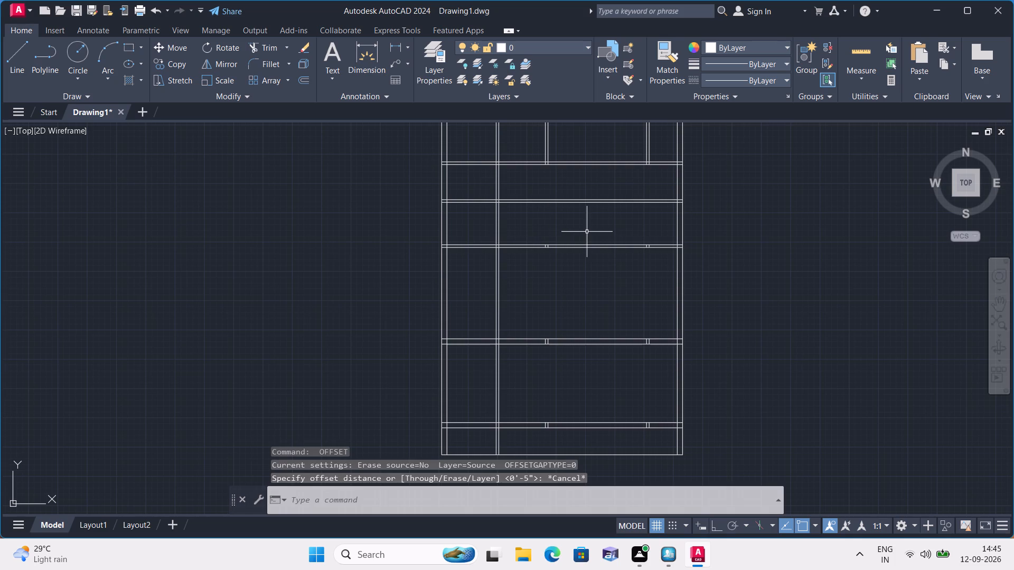
Trim the 7' vertical partition above the first horizontal partition, and the newest horizontal partition between the vertical partition and right outer wall.
text(trim)
key(space)
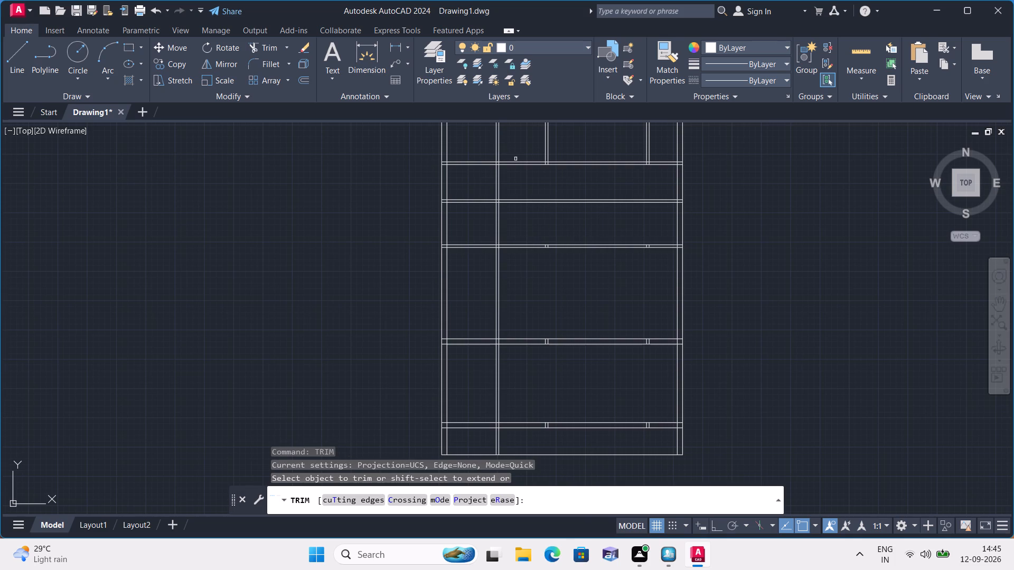
click(485, 149)
click(515, 147)
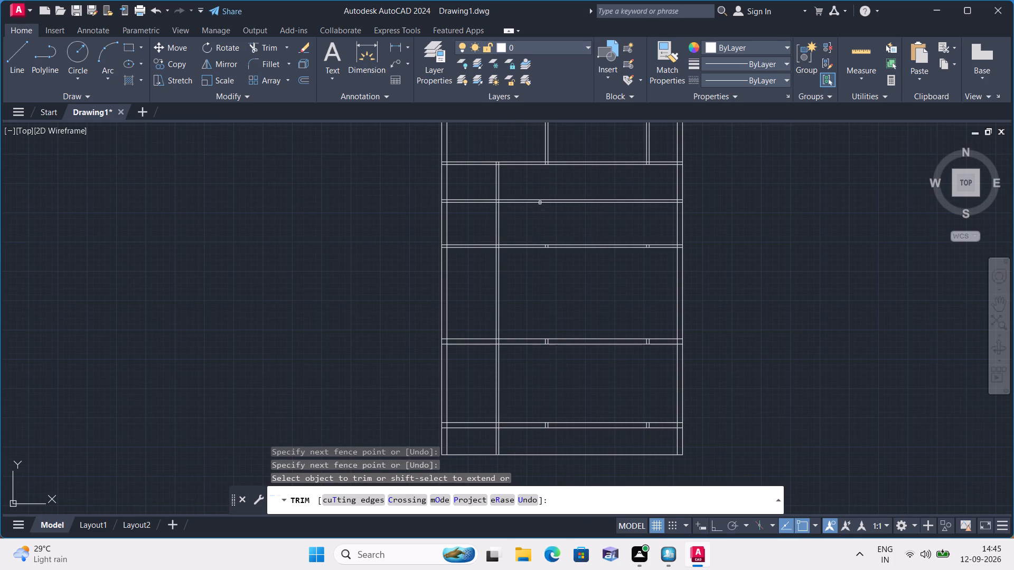
click(540, 181)
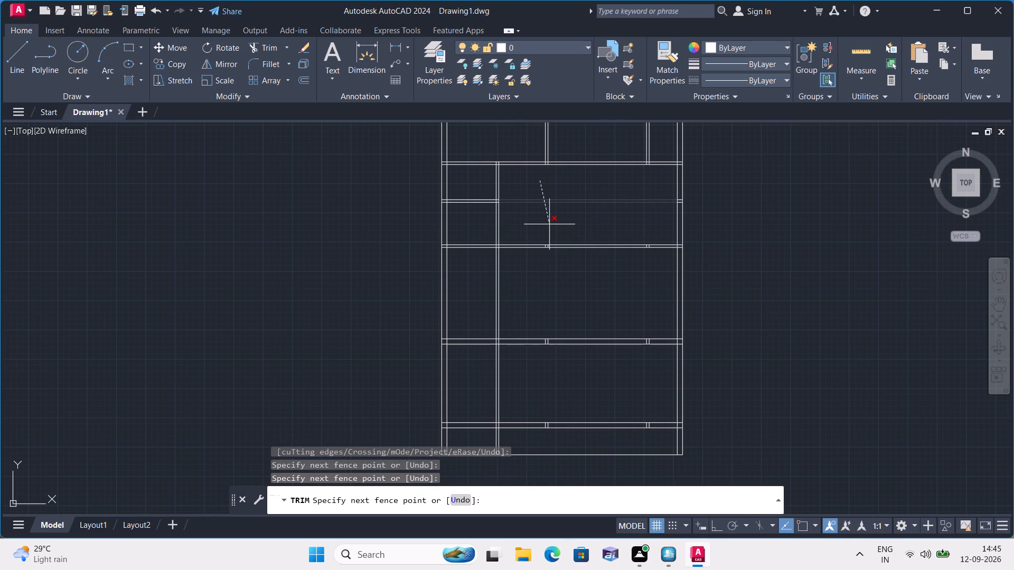
click(549, 224)
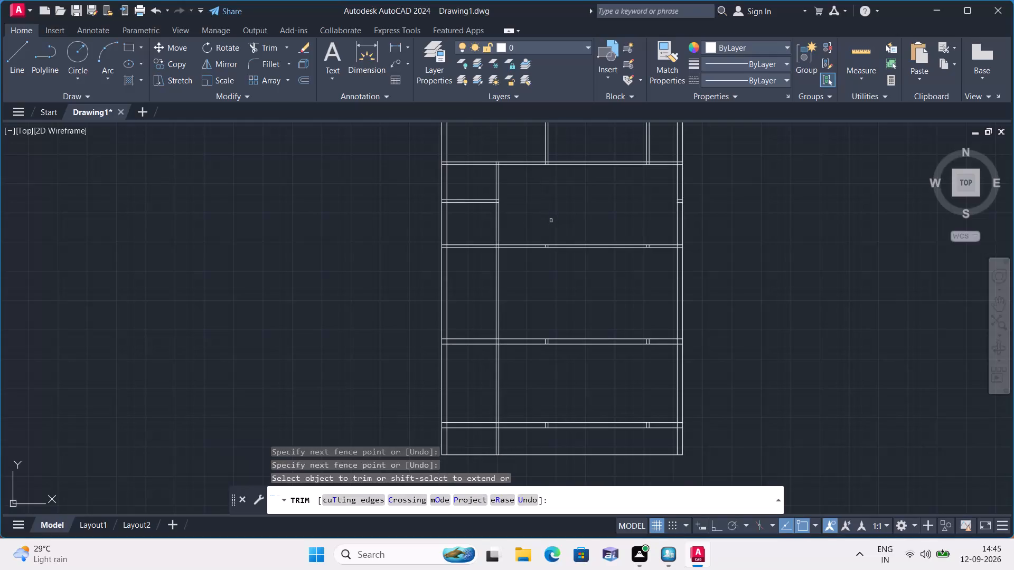
key(Escape)
Offset the lower line of the short horizontal partition in the left room column 5' downward.
text(offset)
key(space)
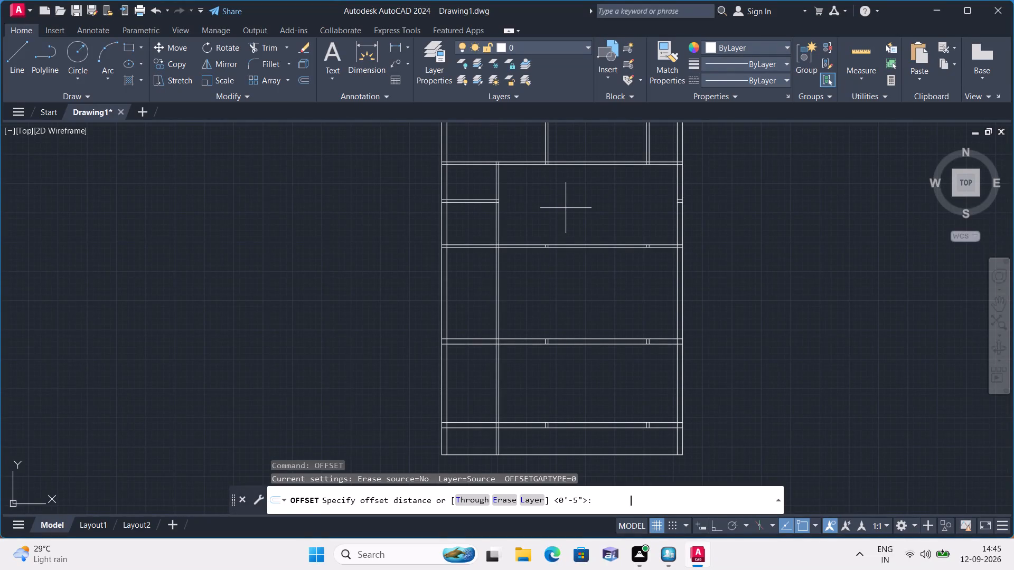
key(5)
text(')
key(space)
scroll(556, 208, up, 2)
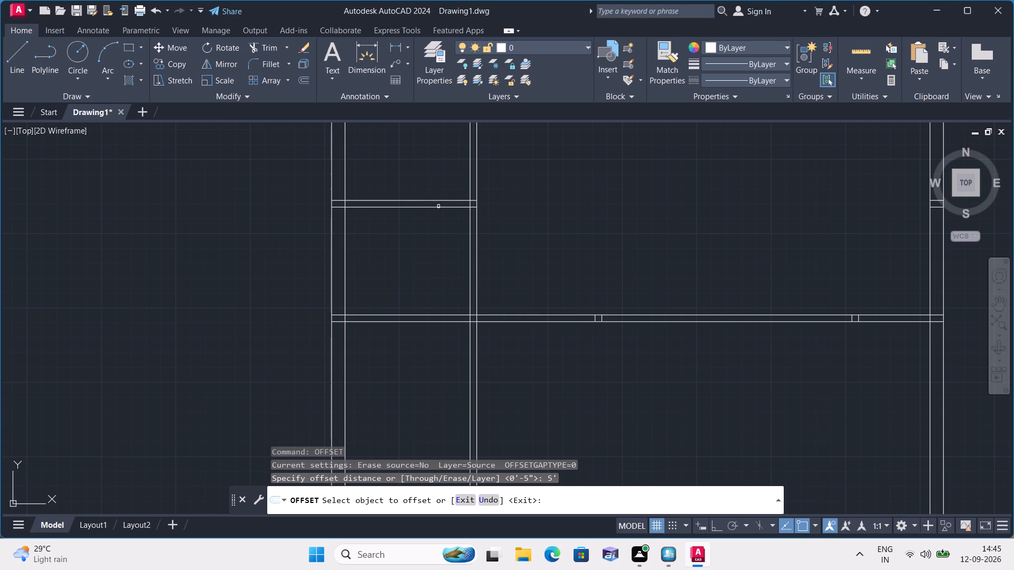
click(439, 208)
click(442, 258)
key(space)
Offset the new short horizontal line 4.5" downward to form the lower partition of the small left room.
key(space)
text(4.5")
key(space)
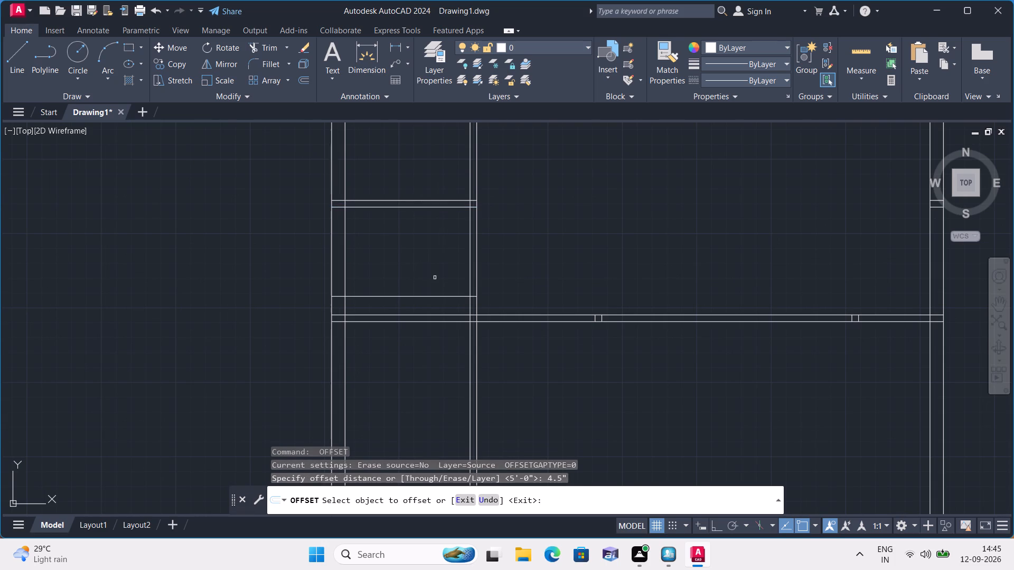
click(438, 297)
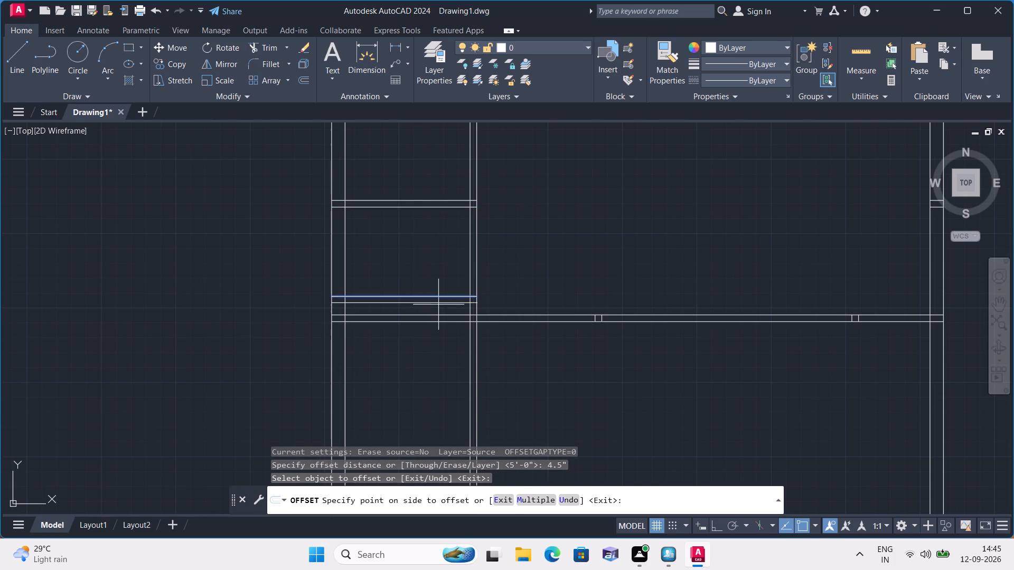
click(438, 306)
key(space)
Trim the older full-width partition just below the small left room, from the left outer wall to the vertical partition, including pieces inside the wall.
key(t)
text(rim)
key(space)
click(433, 312)
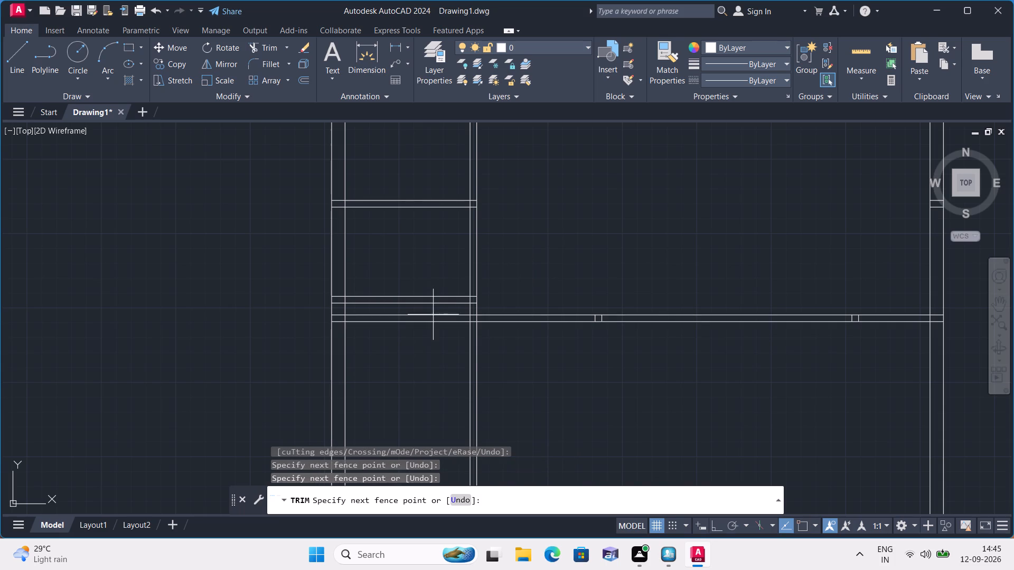
click(434, 321)
click(393, 327)
click(395, 321)
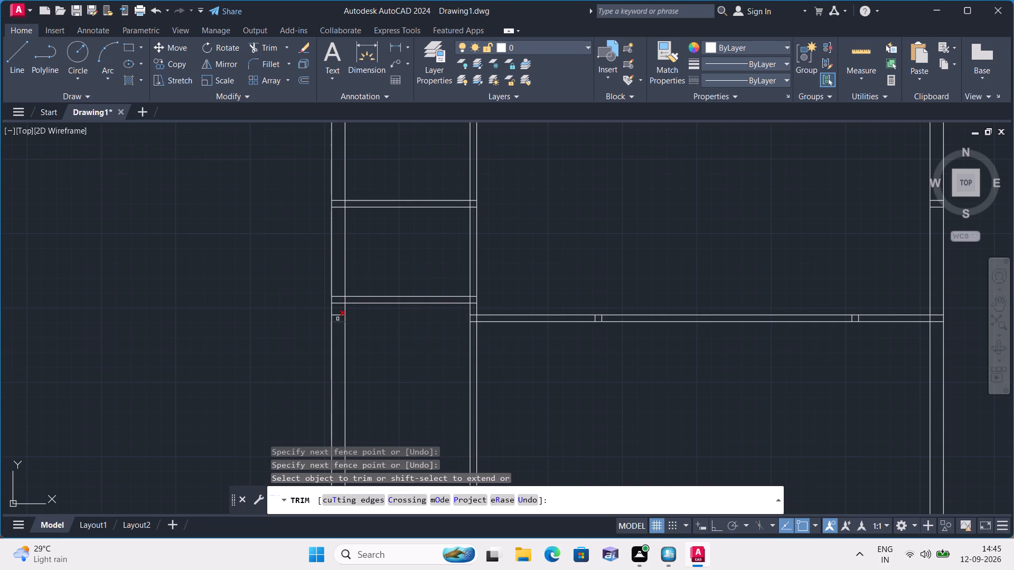
click(340, 316)
click(341, 321)
Trim the same partition's remnants inside the vertical partition and its stretch rightward up to the next vertical stub.
scroll(475, 319, up, 2)
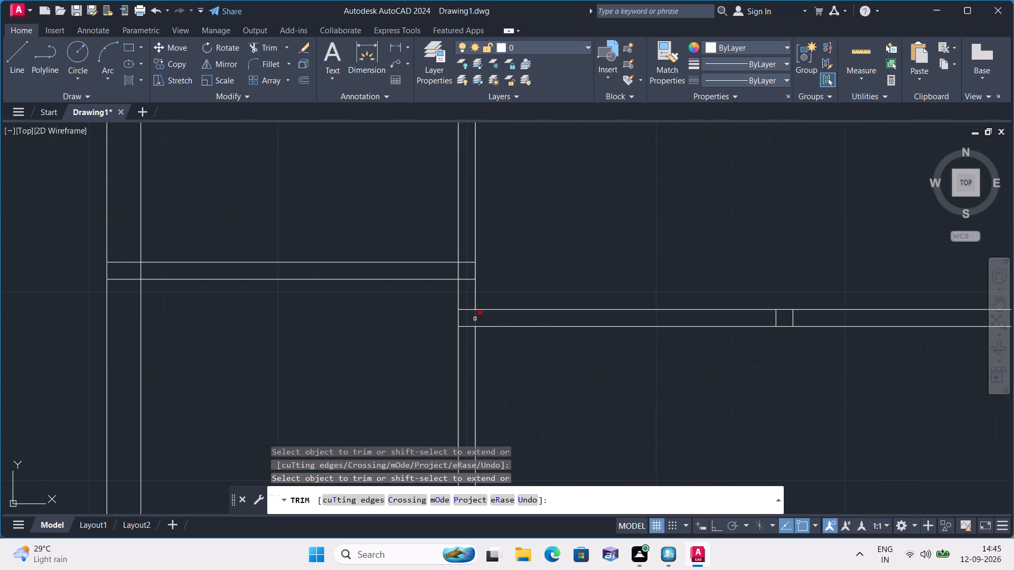
click(470, 306)
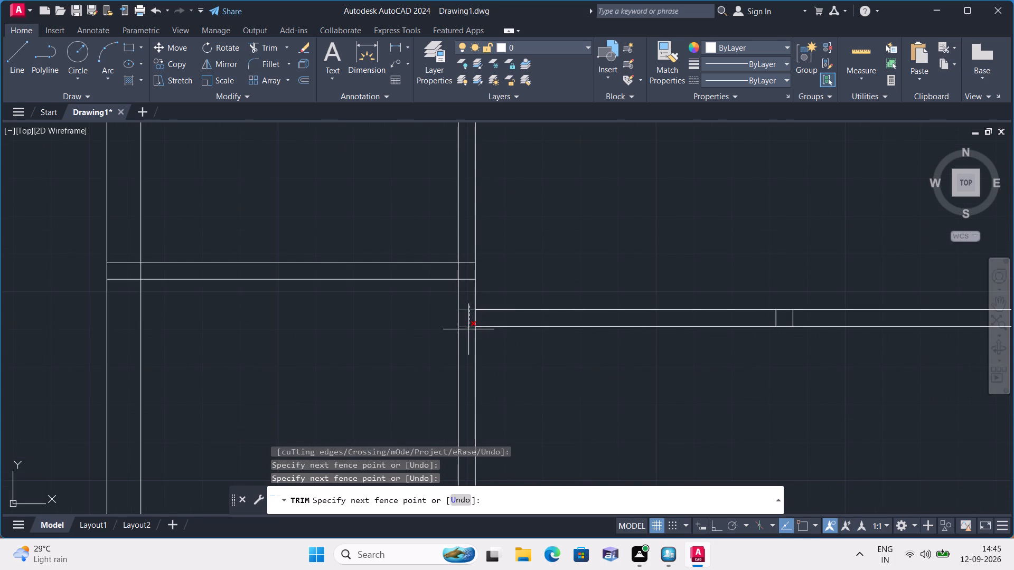
click(468, 329)
click(618, 286)
click(640, 349)
scroll(640, 349, down, 2)
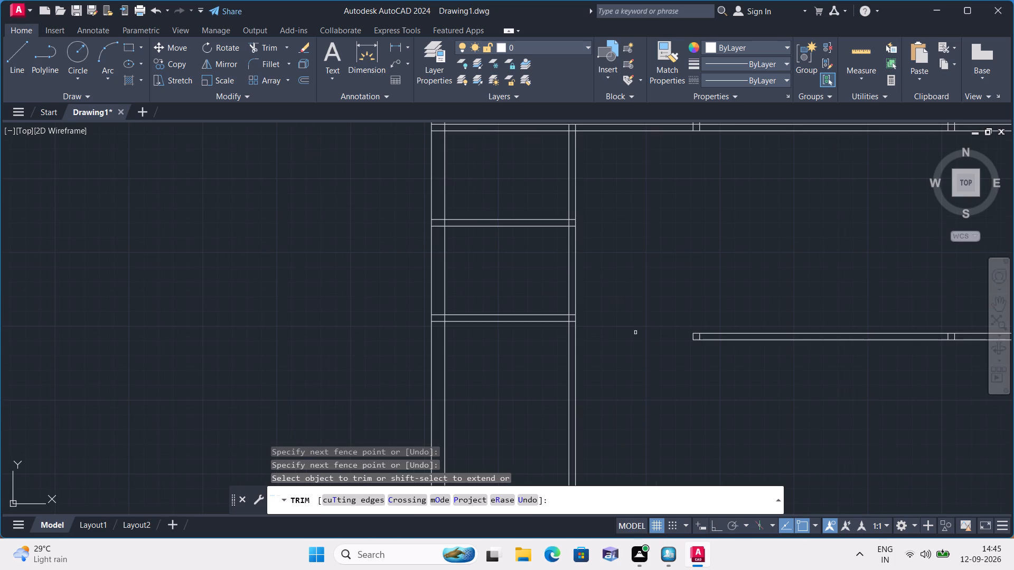
middle_drag(635, 327, 638, 231)
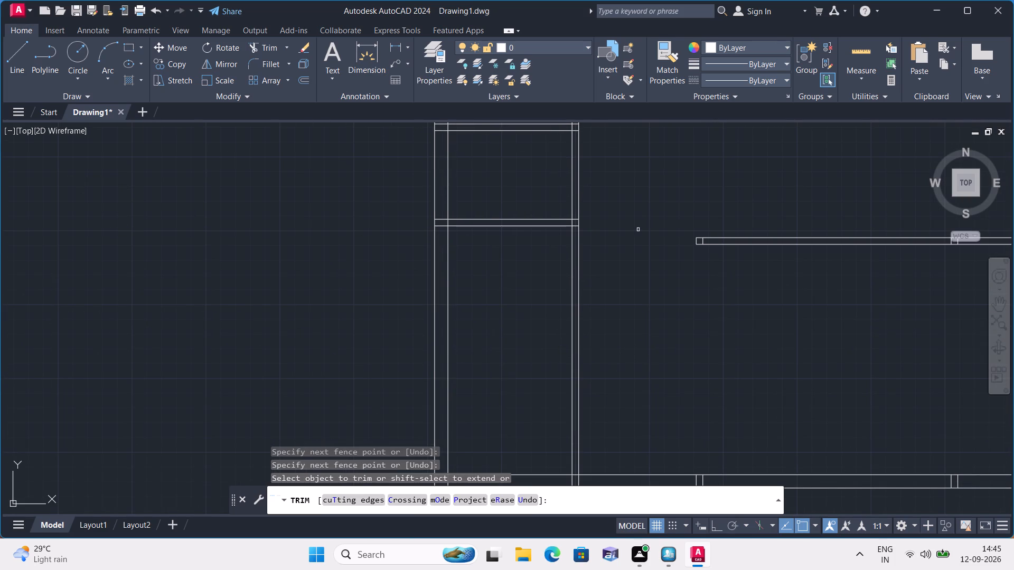
key(Escape)
Trim the 7' vertical partition lines below the small left rooms out of the three lower spaces.
scroll(633, 248, down, 1)
middle_drag(653, 262, 660, 207)
scroll(660, 207, down, 1)
scroll(644, 232, up, 1)
scroll(644, 232, down, 1)
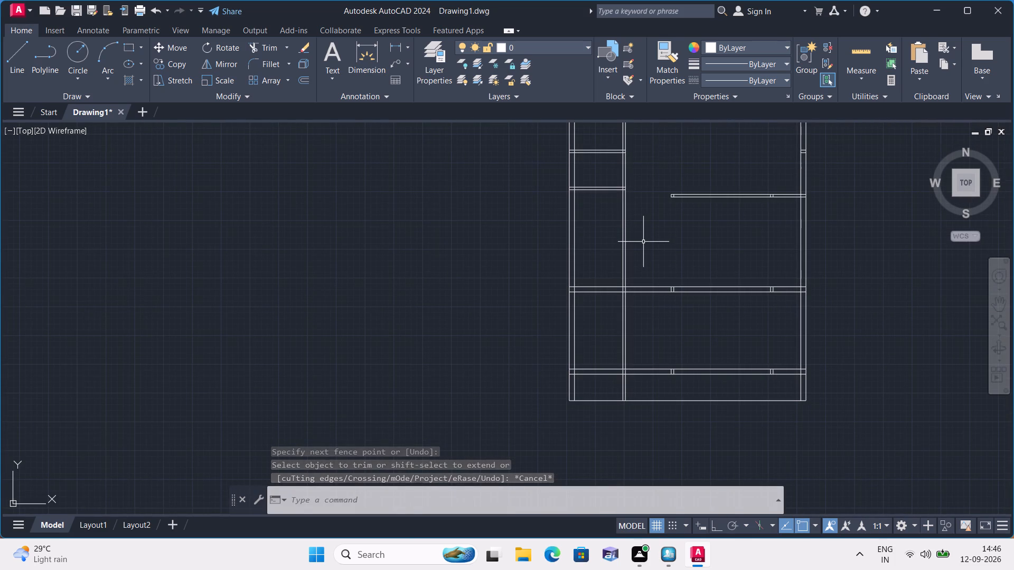
key(space)
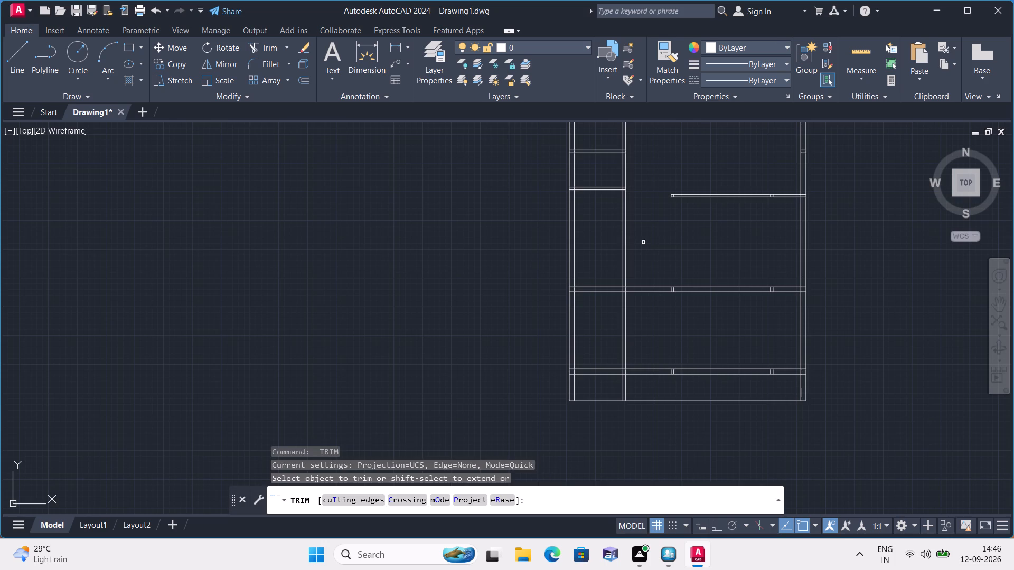
click(613, 245)
click(649, 245)
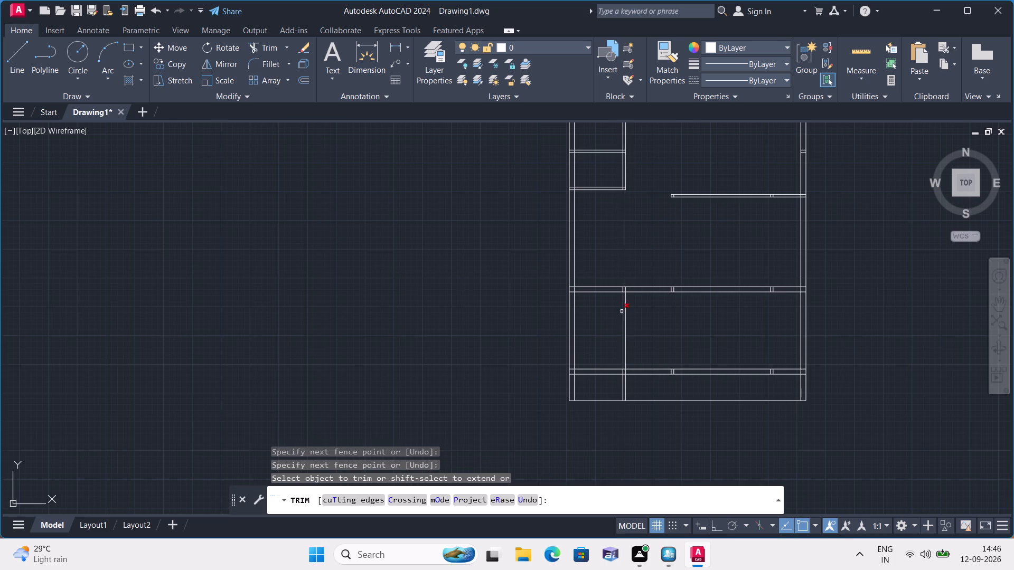
click(618, 315)
click(654, 324)
click(618, 386)
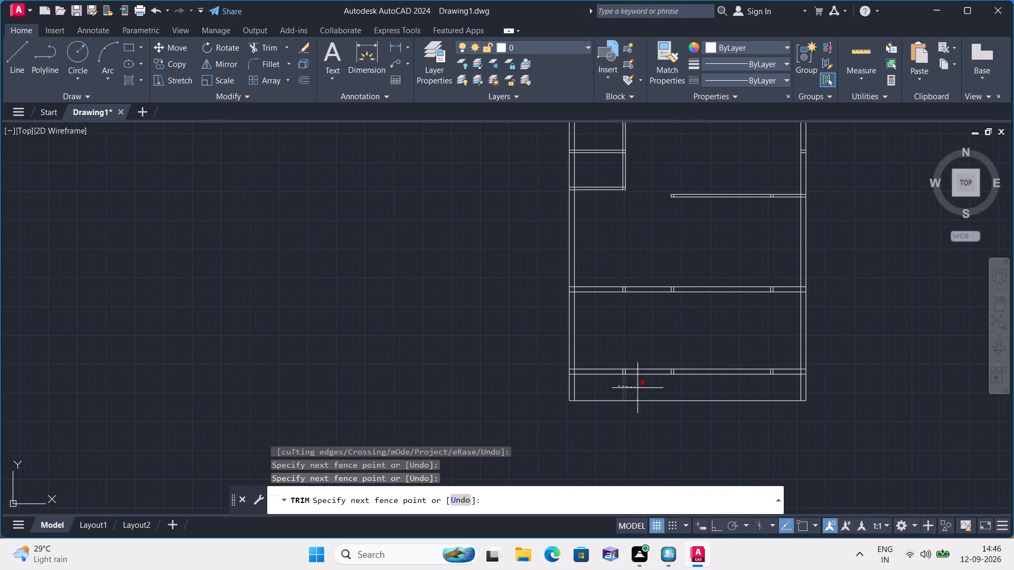
click(650, 389)
key(Escape)
Offset the inner line of the left outer wall 11'6" to the right.
scroll(640, 312, down, 1)
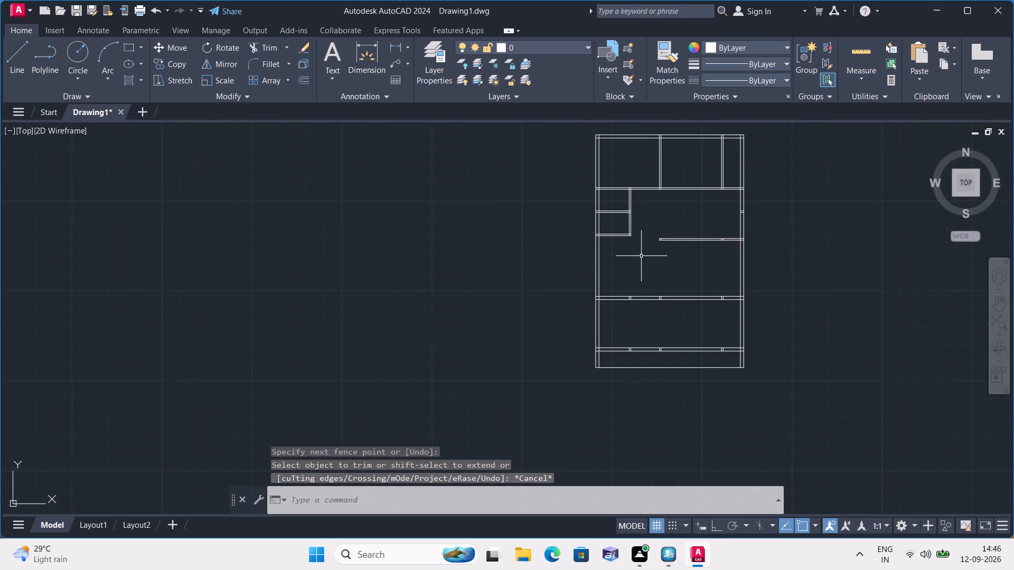
middle_drag(641, 256, 608, 297)
scroll(612, 299, up, 1)
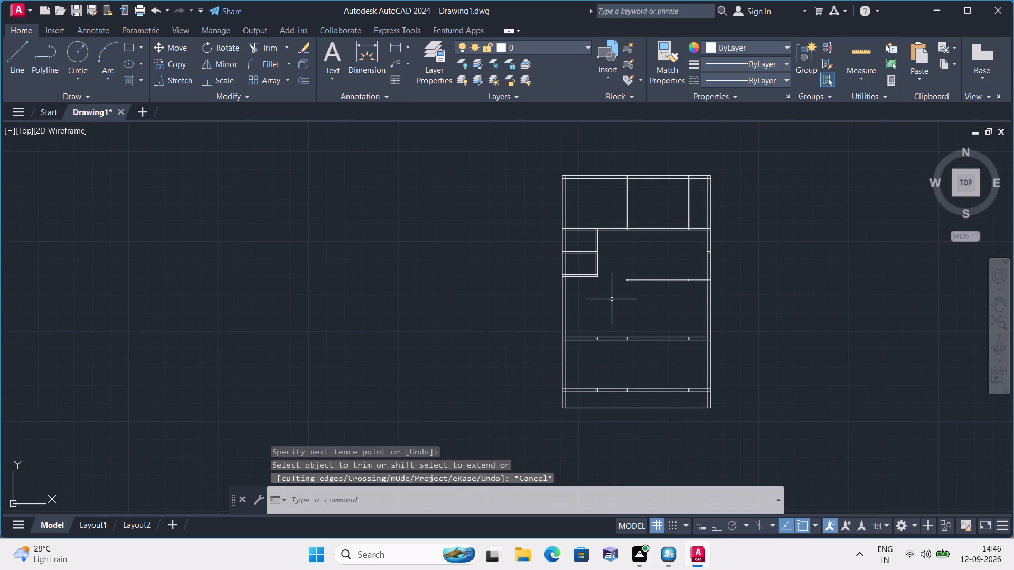
scroll(611, 299, up, 1)
middle_drag(611, 299, 611, 240)
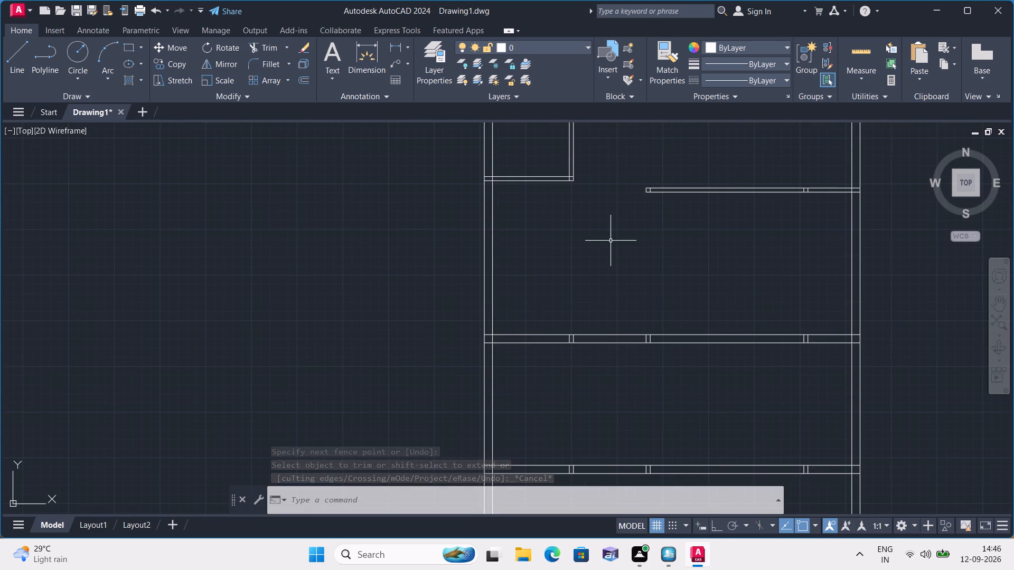
key(o)
text(ffse)
text(t)
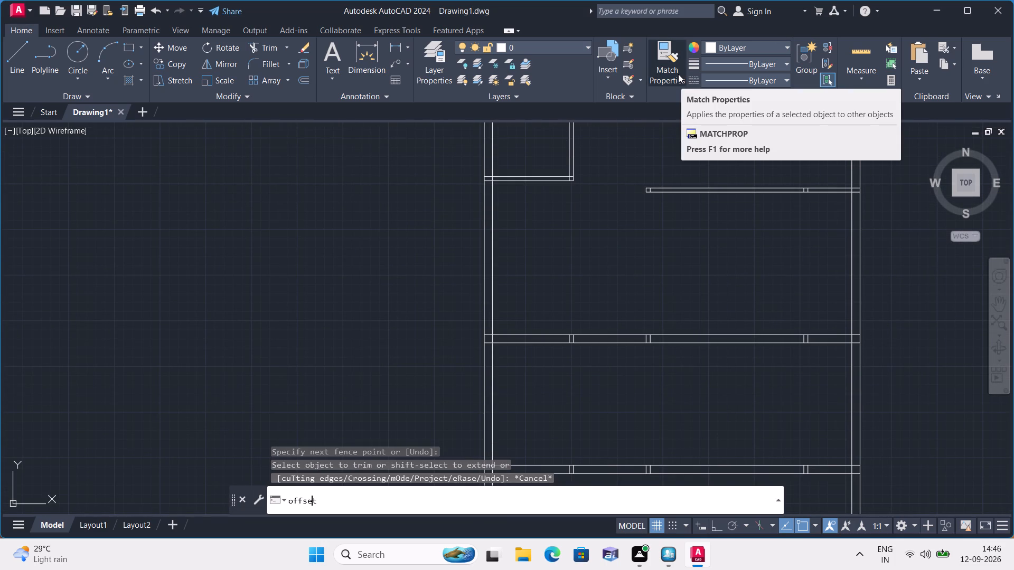
key(space)
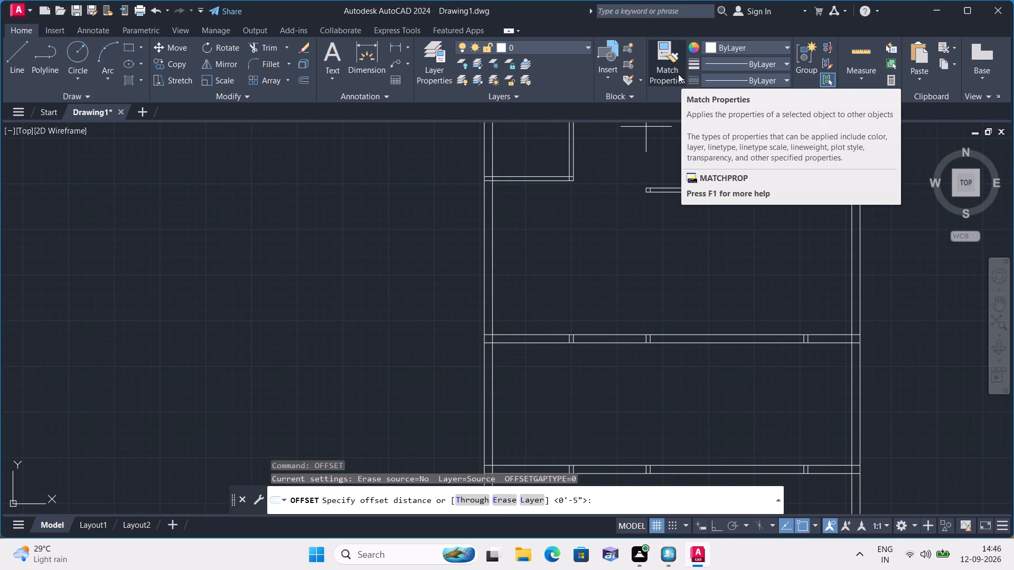
text(11'6")
key(space)
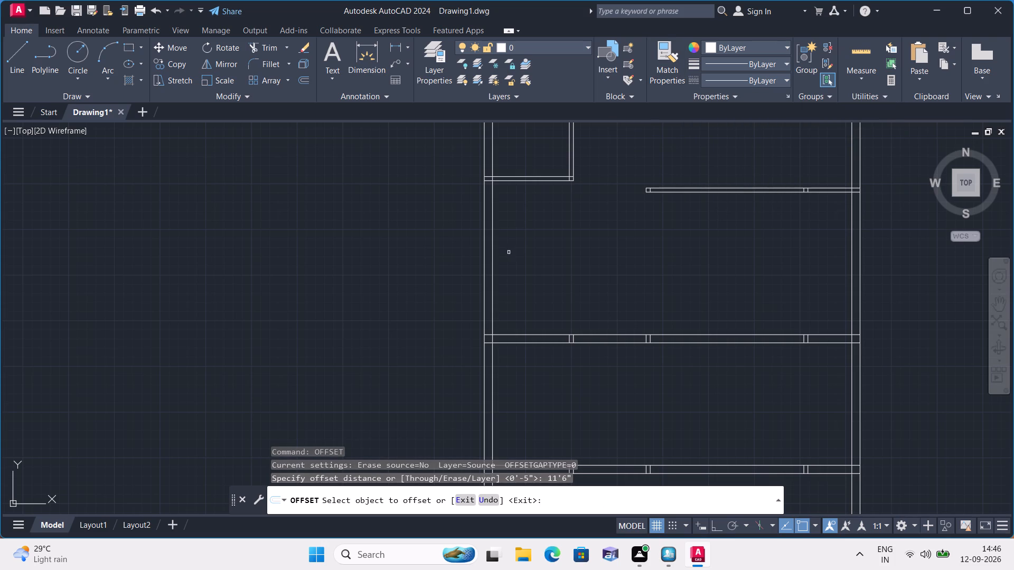
click(493, 267)
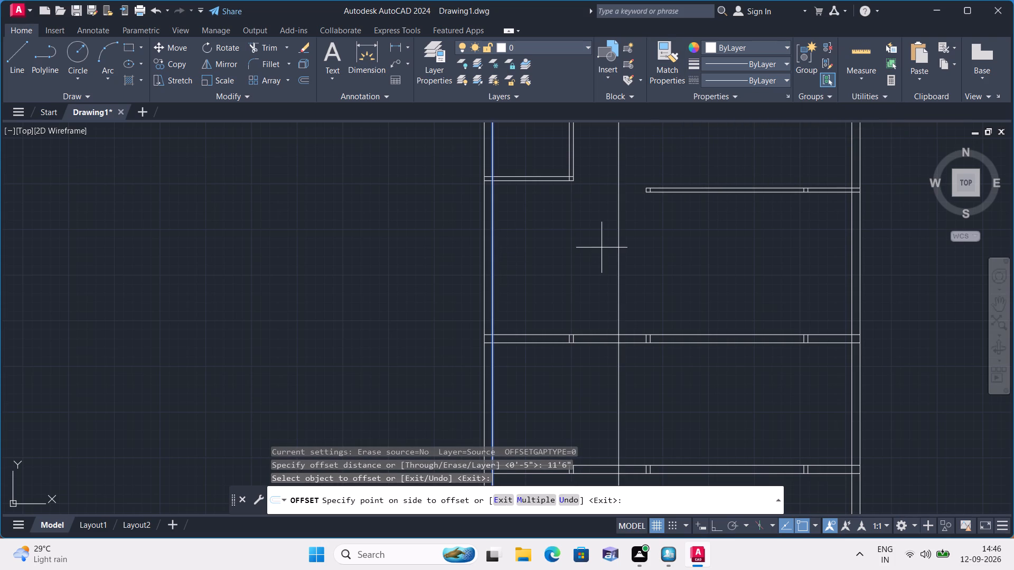
click(595, 245)
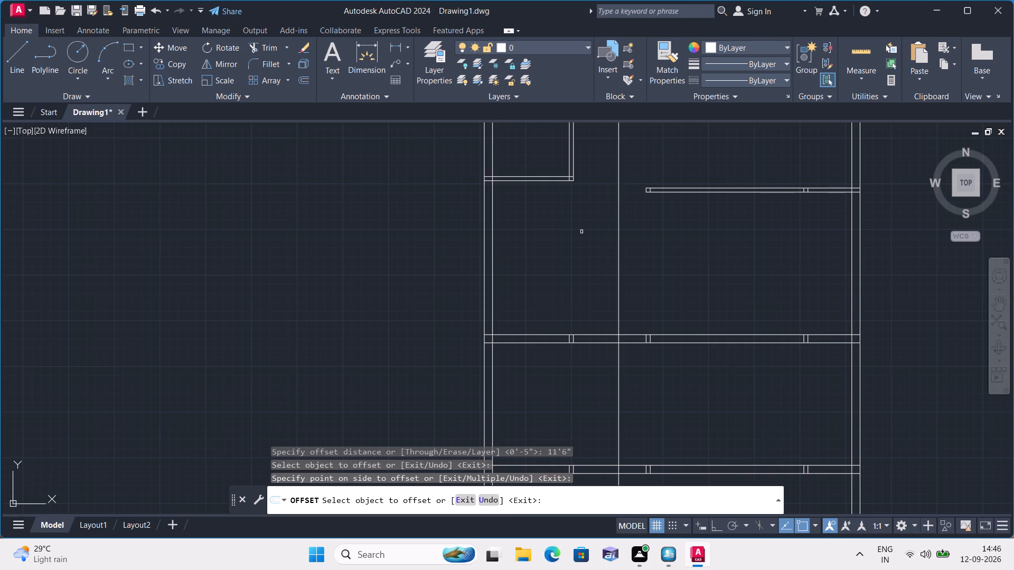
middle_drag(581, 232, 567, 257)
key(space)
Offset the new vertical line 4.5" to the right to form a partition wall.
key(space)
text(4.5")
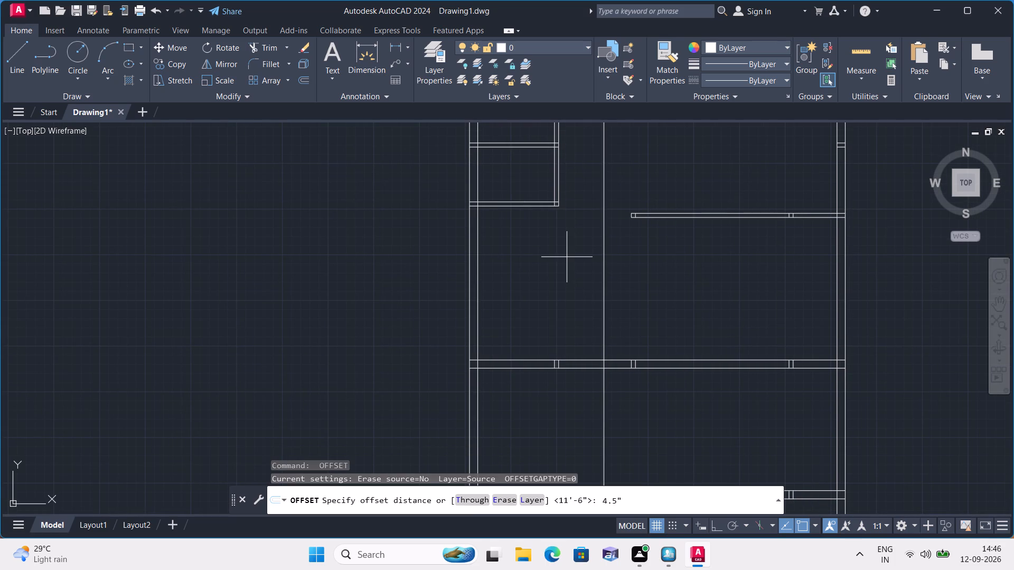
key(space)
click(603, 282)
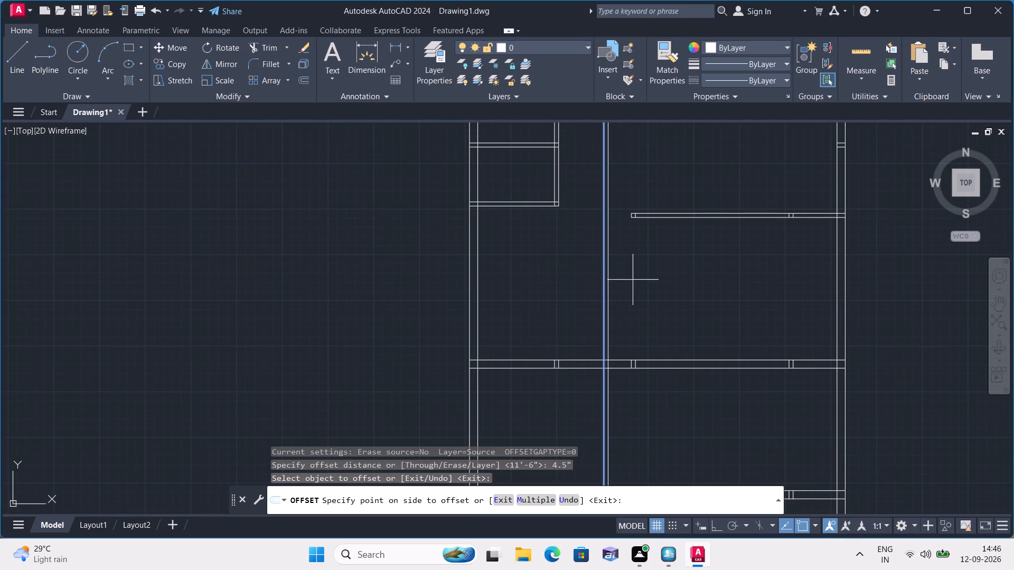
click(633, 279)
key(Escape)
Extend both lines of the small left room's lower partition rightward to the new vertical partition.
text(exten)
text(d)
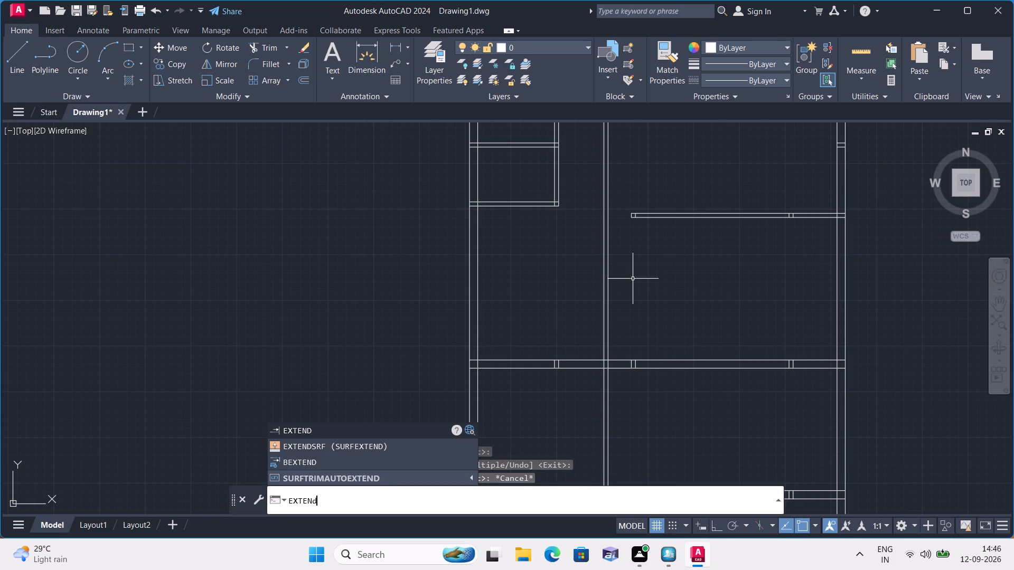
key(space)
click(555, 206)
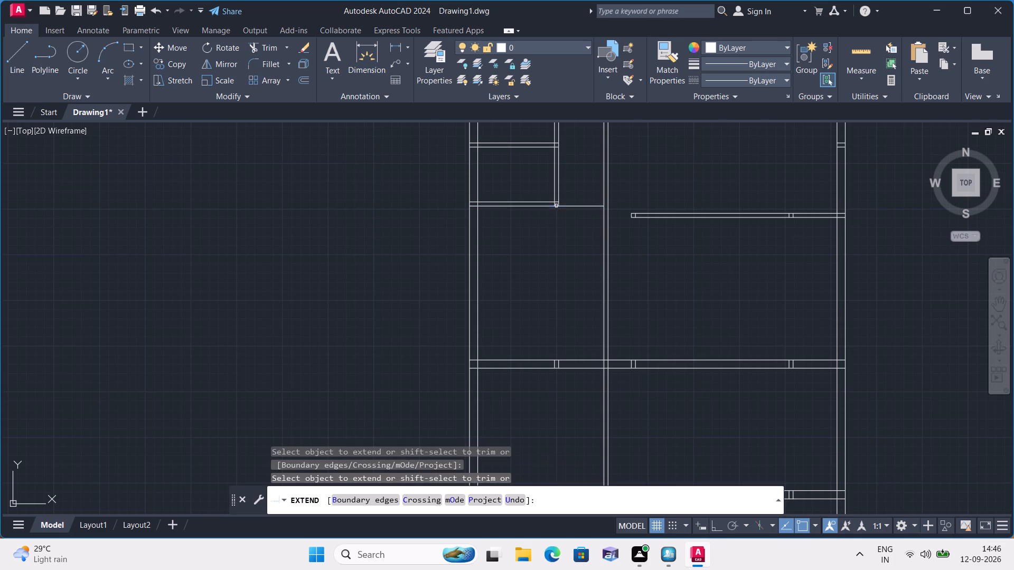
click(559, 202)
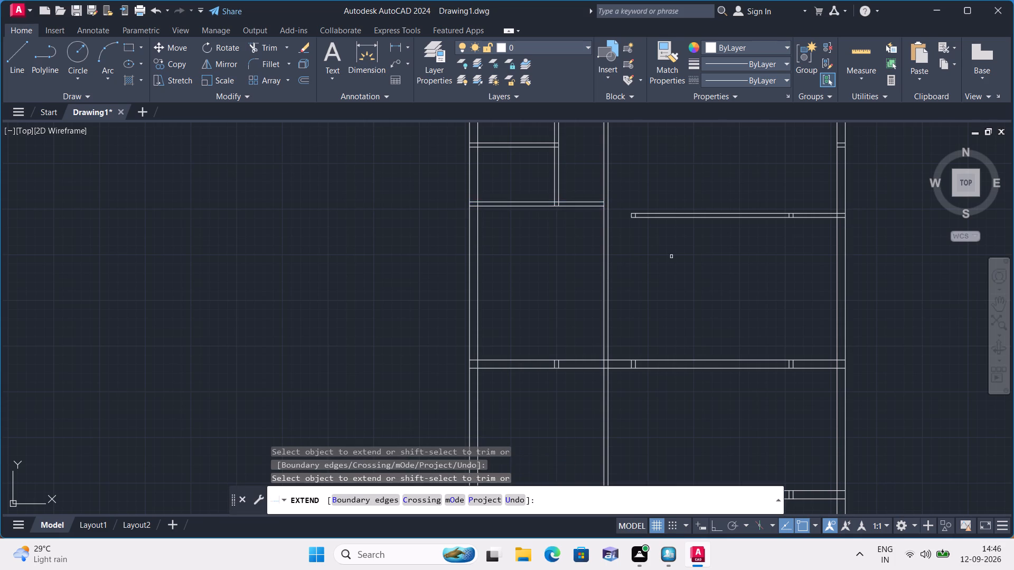
Extend both lines of the small left room's lower partition to the outer line of the new vertical partition.
click(599, 201)
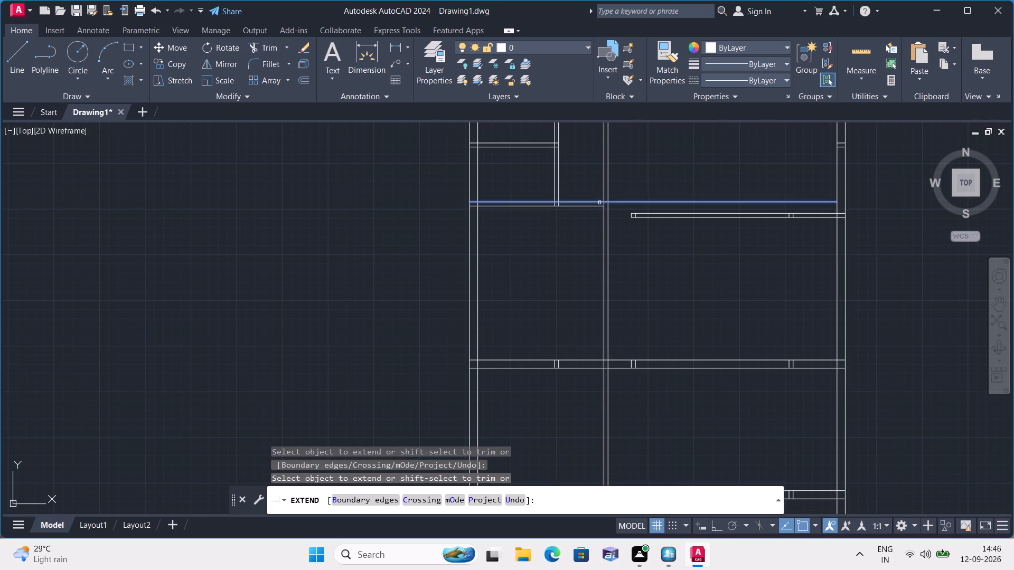
click(599, 207)
key(Escape)
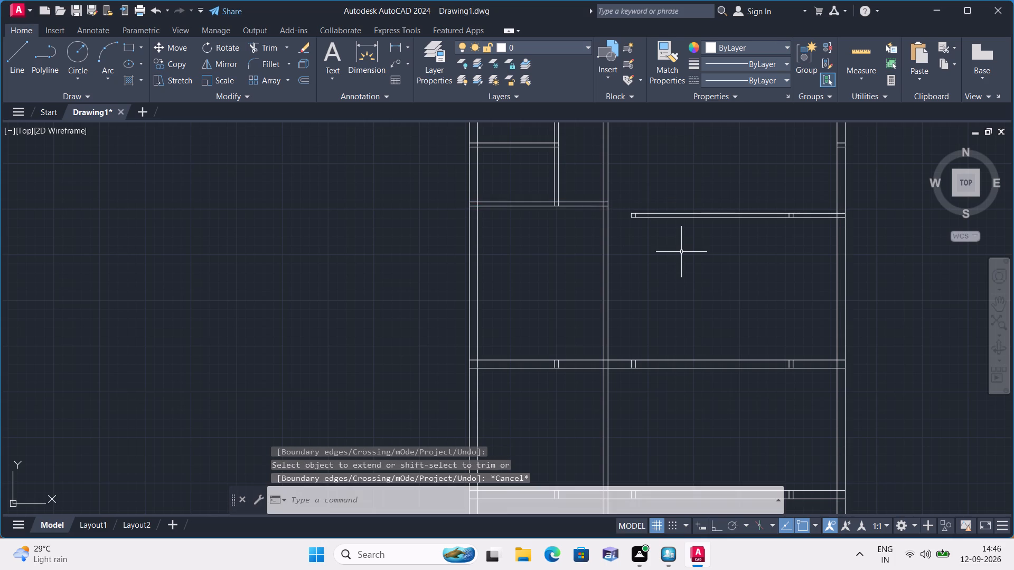
Trim the new vertical partition's two lines above its top corner and from the two spaces below the left room.
text(trim)
key(space)
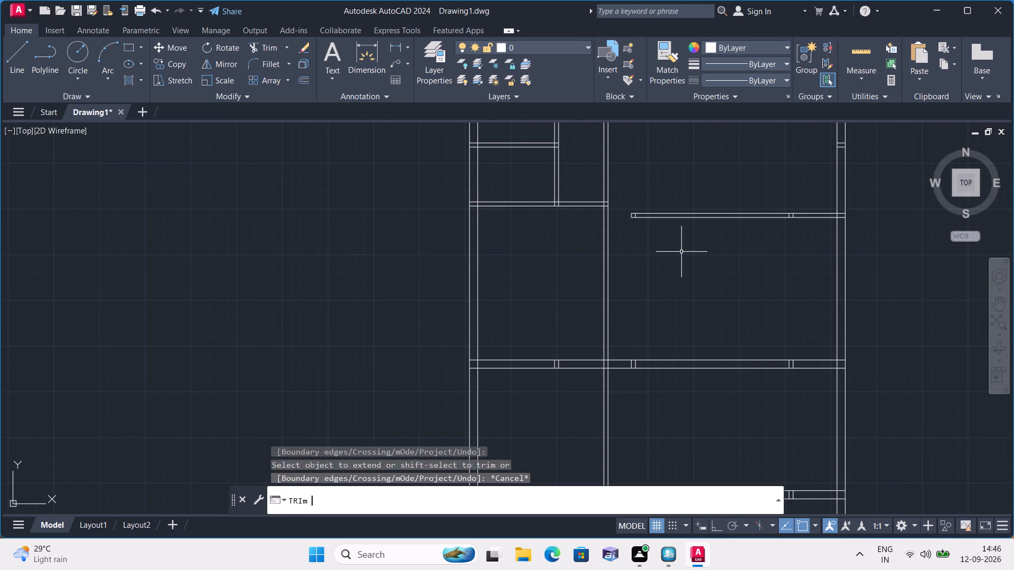
click(581, 177)
click(634, 170)
scroll(634, 170, down, 1)
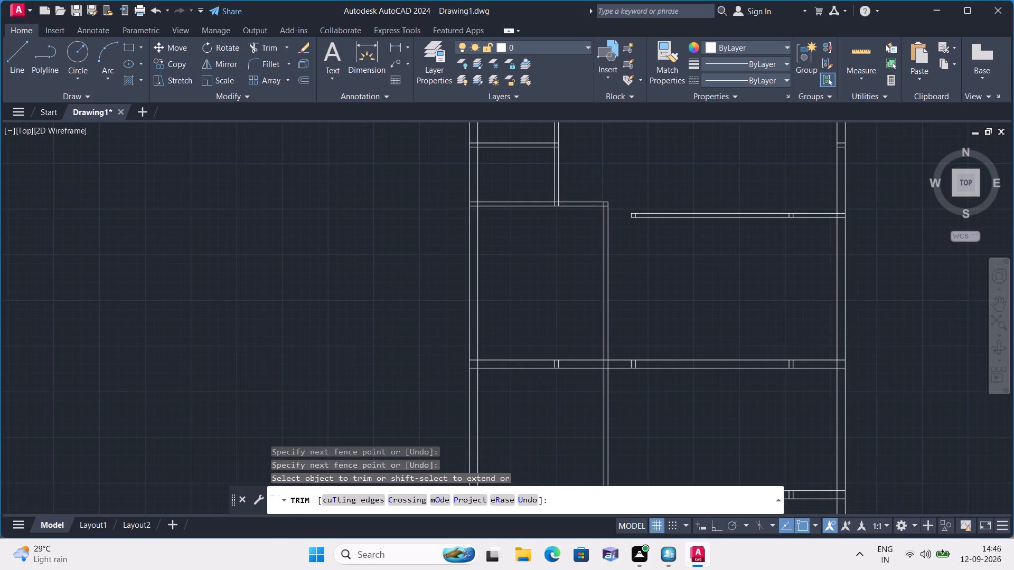
middle_drag(634, 170, 634, 270)
middle_drag(646, 269, 645, 259)
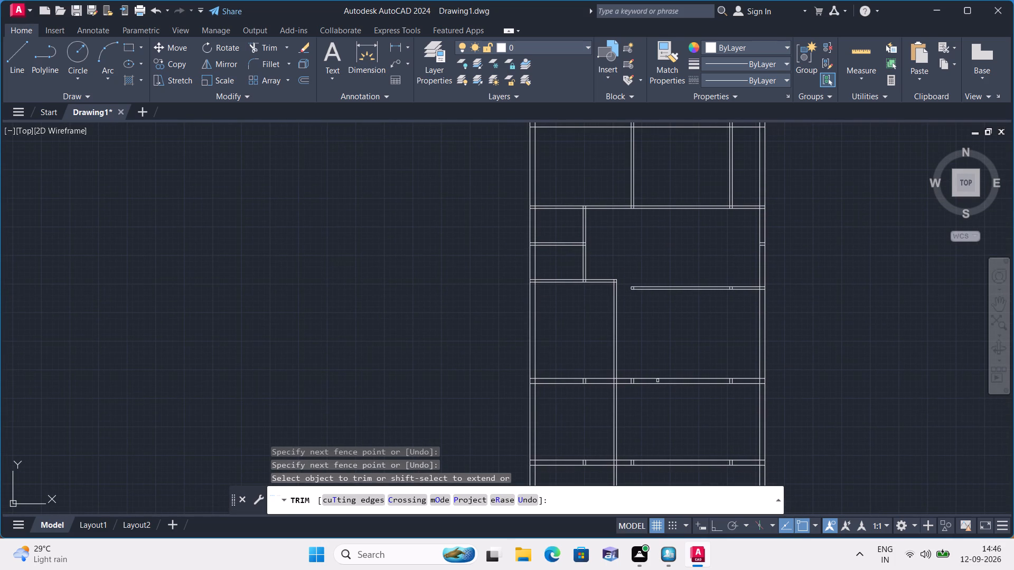
click(596, 427)
click(645, 430)
middle_drag(645, 430, 615, 303)
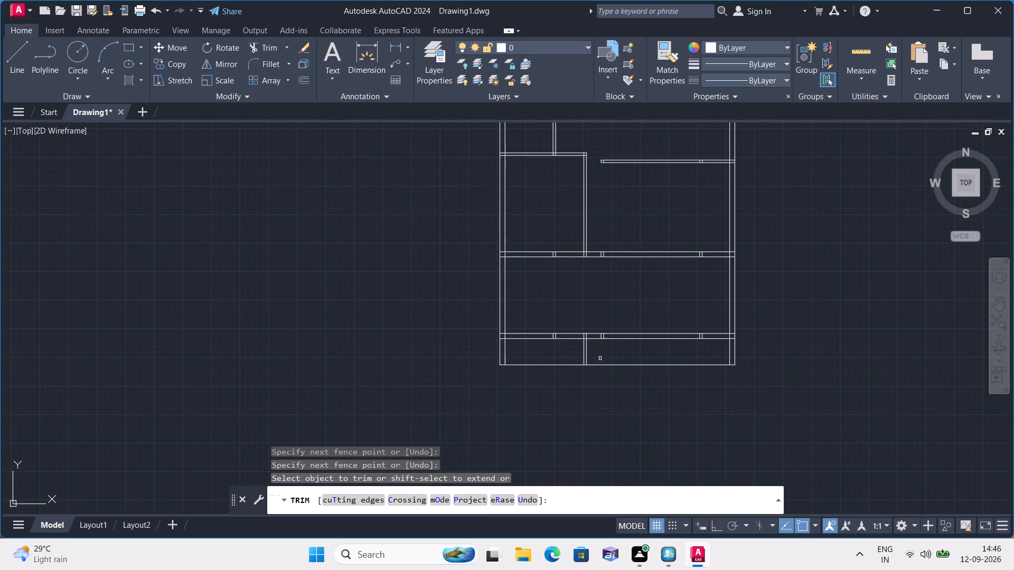
drag(560, 345, 607, 352)
Trim the three pairs of short leftover vertical lines inside the left part of the lowest horizontal wall.
scroll(548, 331, up, 3)
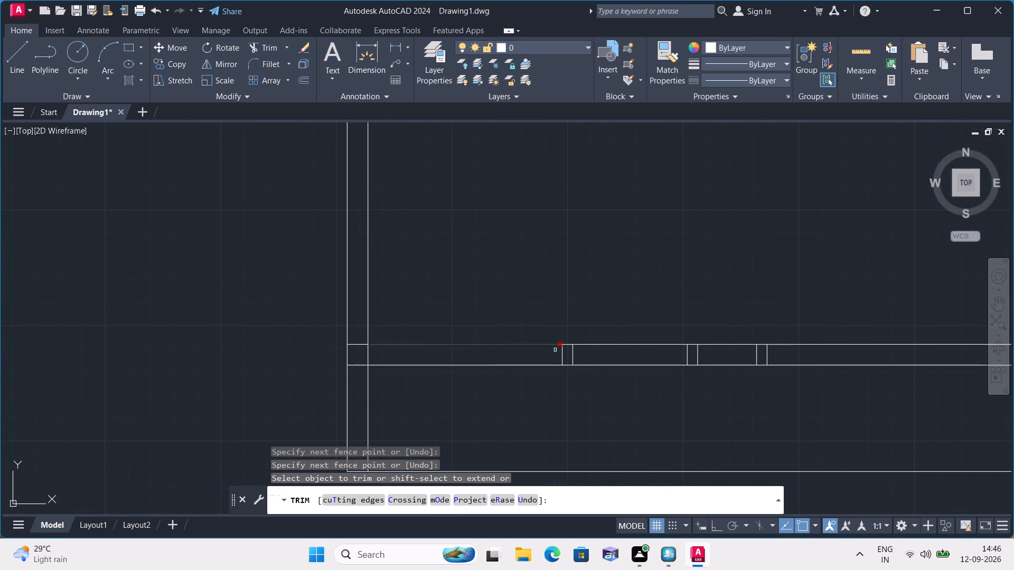
click(546, 351)
click(779, 356)
scroll(727, 315, down, 3)
key(Escape)
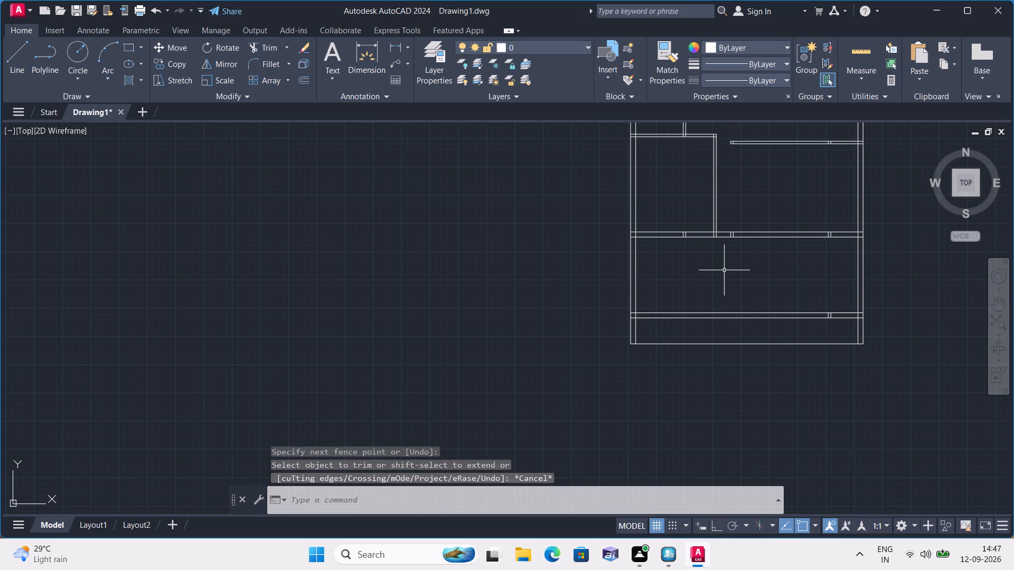
Delete the five full-width horizontal lines forming the two lower walls and the bottom edge of the plan.
scroll(724, 270, up, 1)
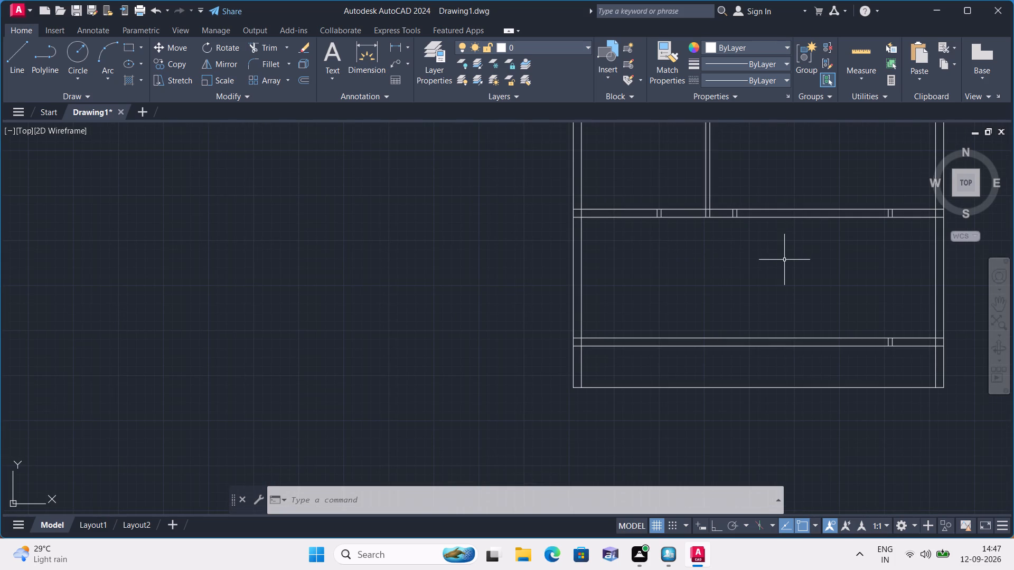
scroll(784, 260, down, 1)
middle_drag(784, 260, 717, 302)
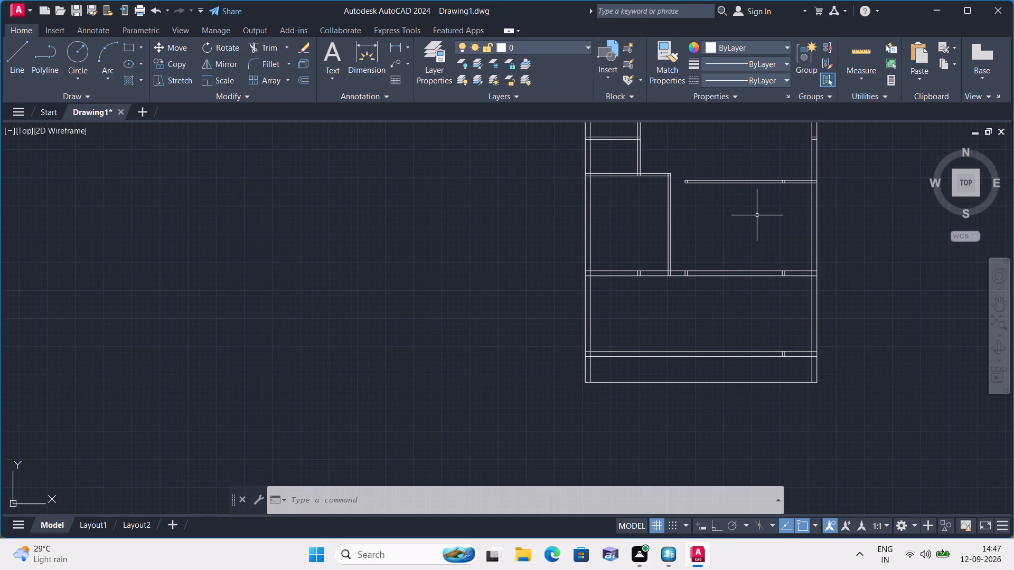
scroll(724, 279, up, 2)
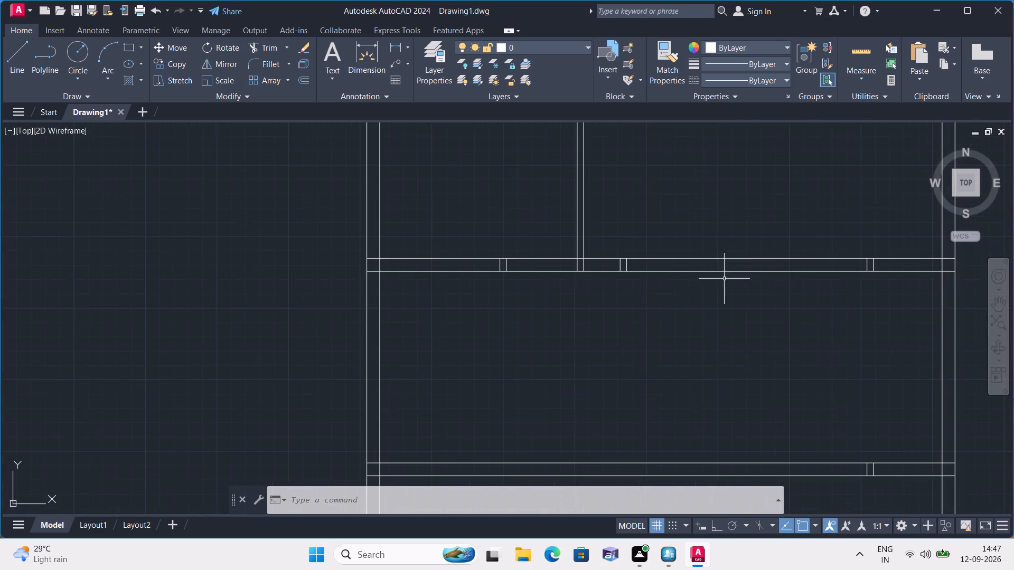
click(711, 248)
click(821, 411)
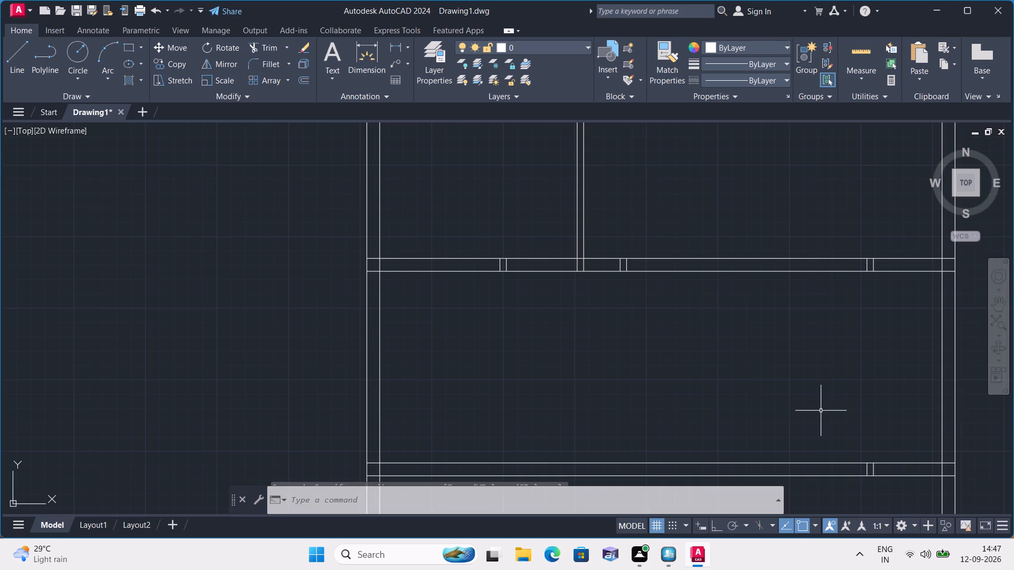
middle_drag(823, 411, 817, 334)
click(858, 479)
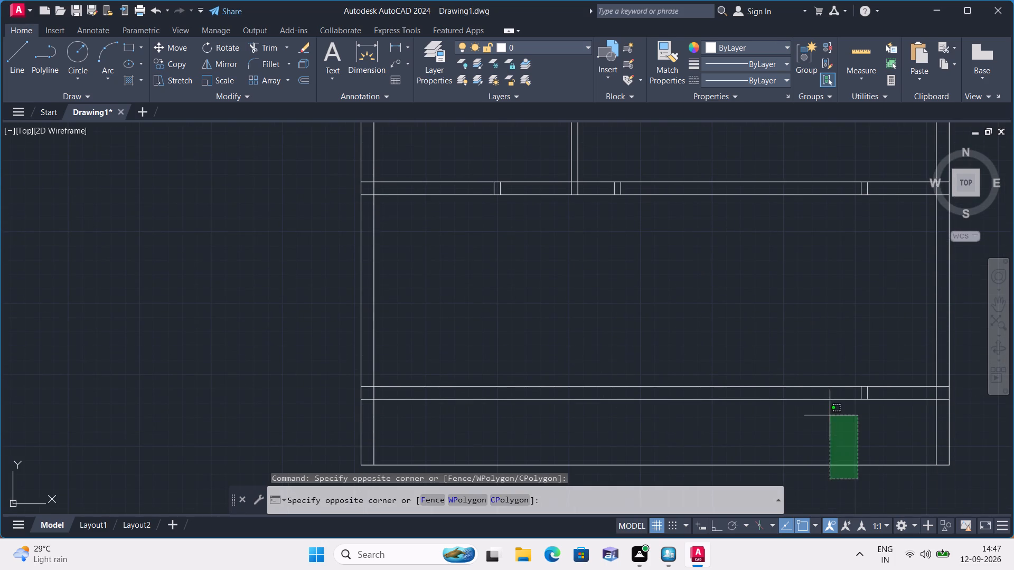
scroll(677, 188, down, 2)
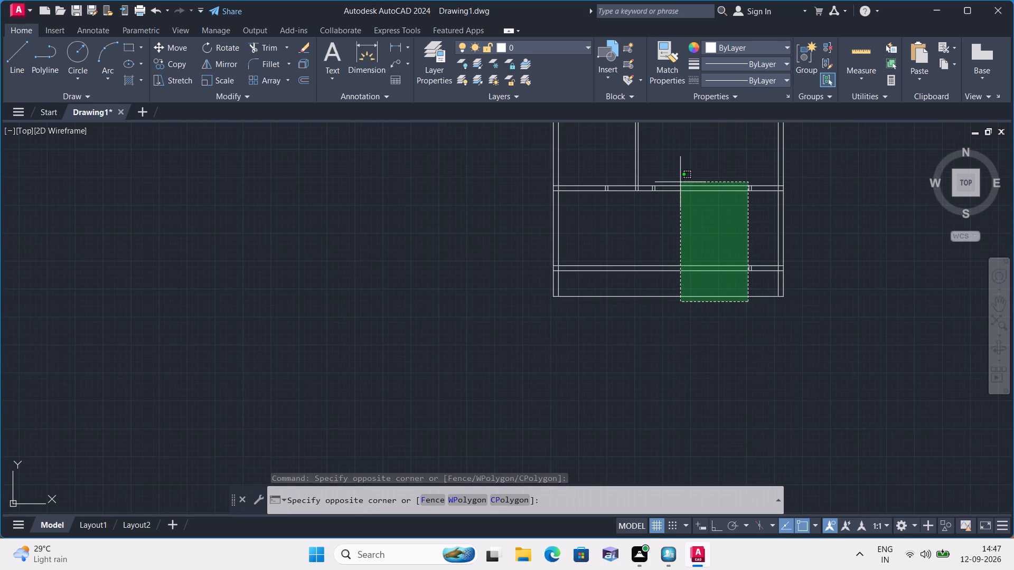
click(666, 167)
key(Delete)
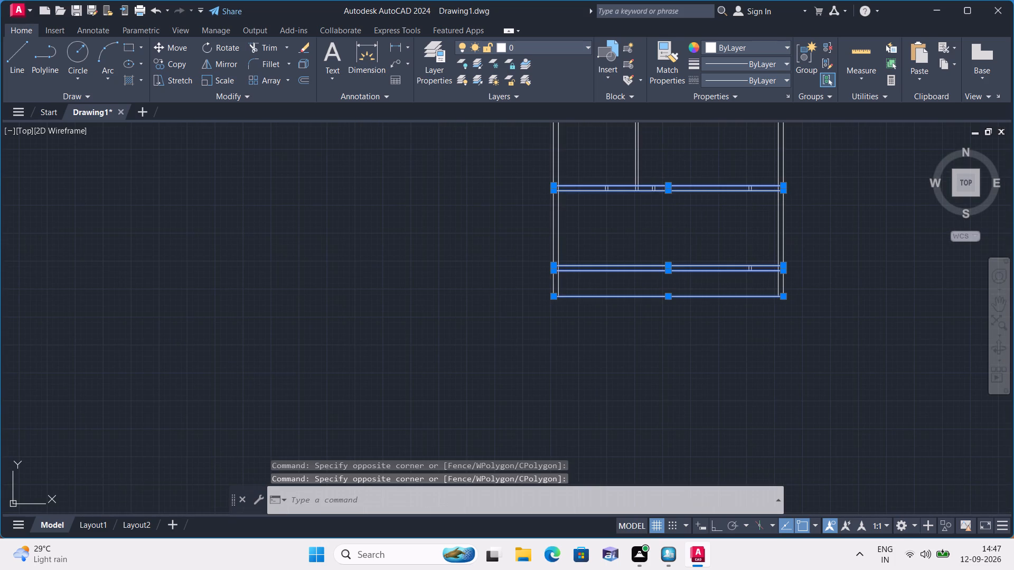
Delete the short vertical line stubs left where the two lower horizontal walls were.
scroll(596, 191, up, 2)
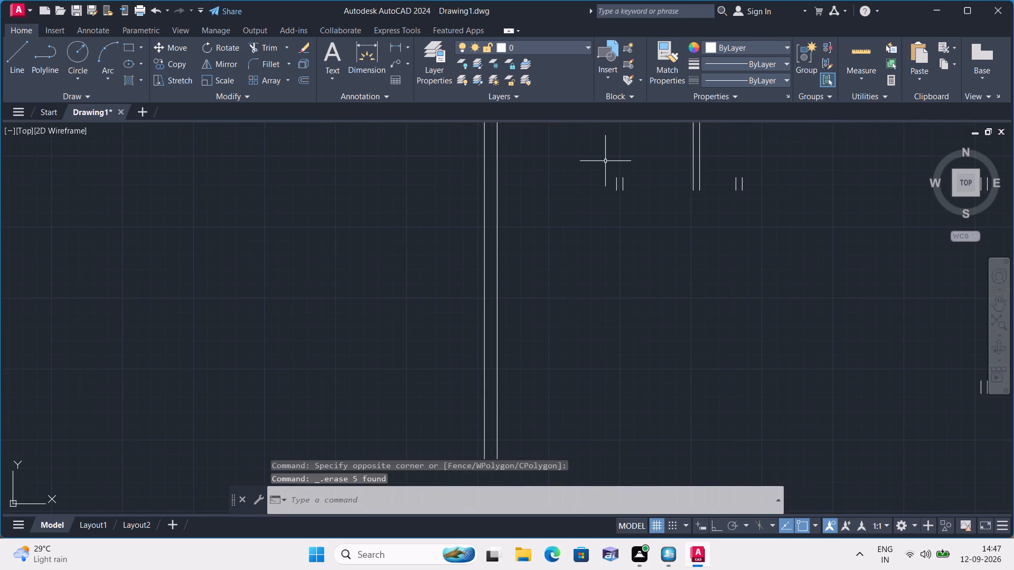
drag(604, 161, 608, 172)
click(634, 212)
click(773, 227)
click(733, 175)
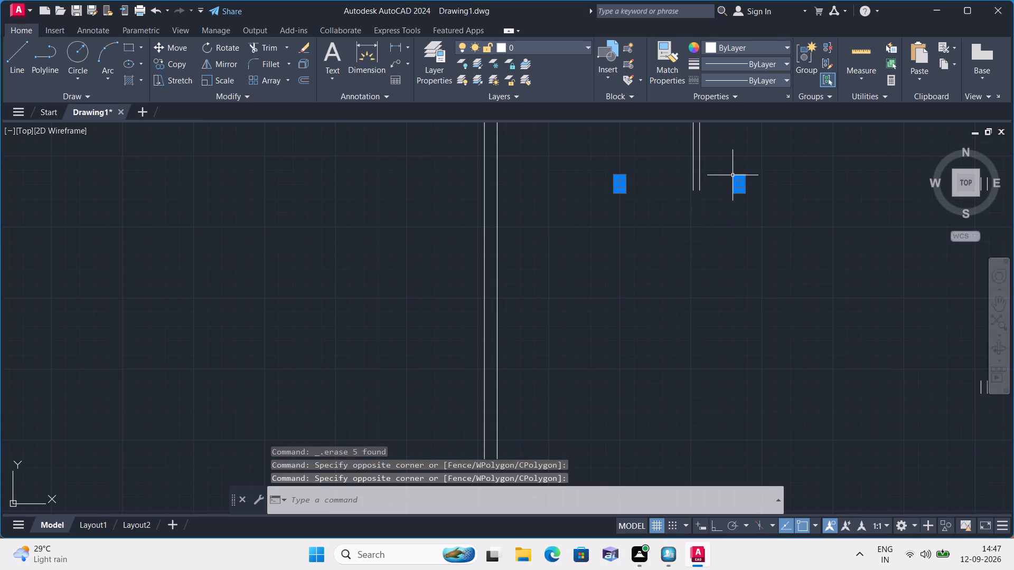
scroll(874, 327, down, 1)
click(950, 387)
click(919, 345)
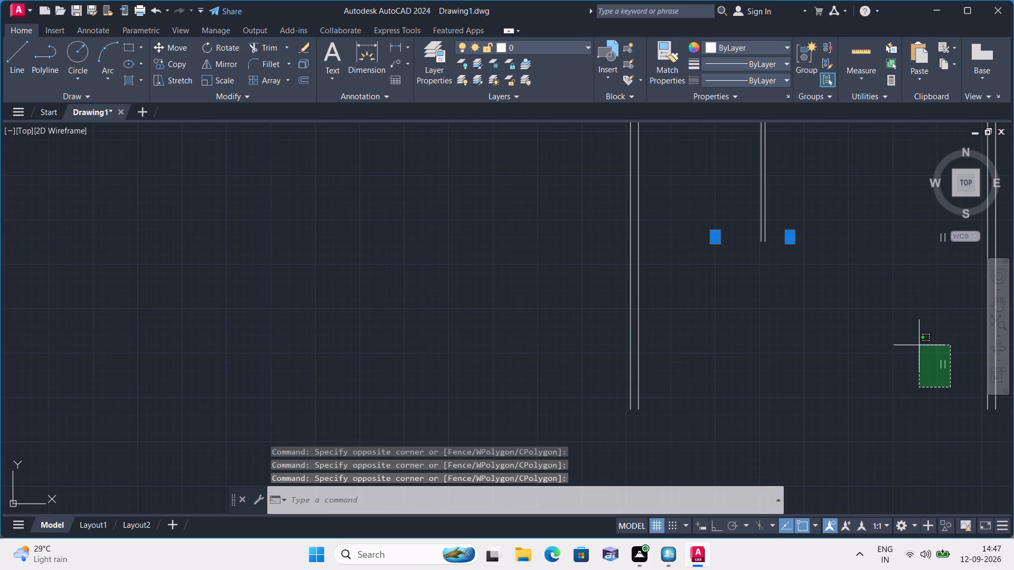
scroll(919, 345, down, 1)
middle_drag(919, 345, 891, 377)
click(916, 335)
click(894, 290)
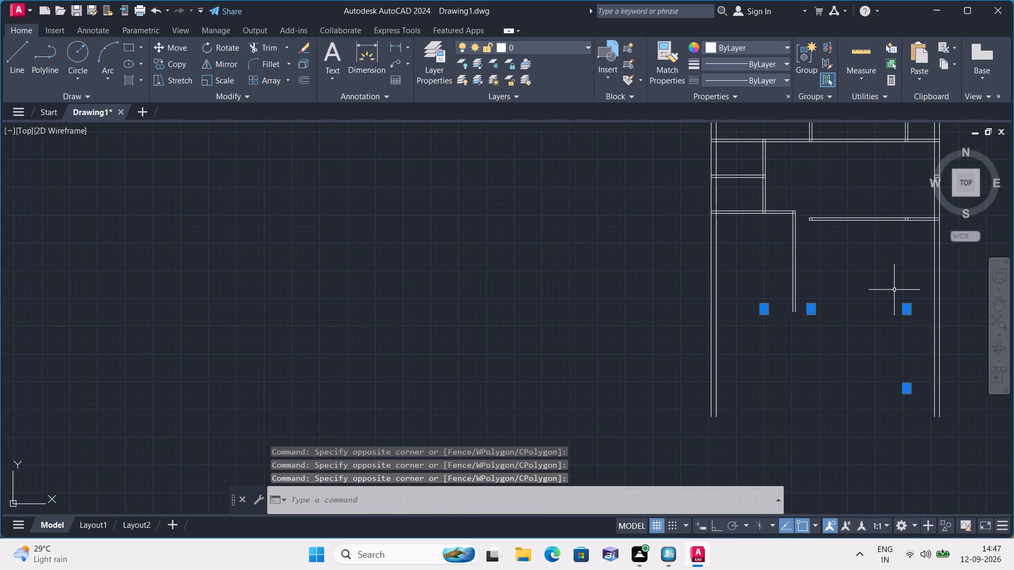
key(Delete)
Offset the lower line of the right-hand room's horizontal partition 13' downward.
scroll(862, 293, down, 1)
middle_drag(862, 293, 816, 334)
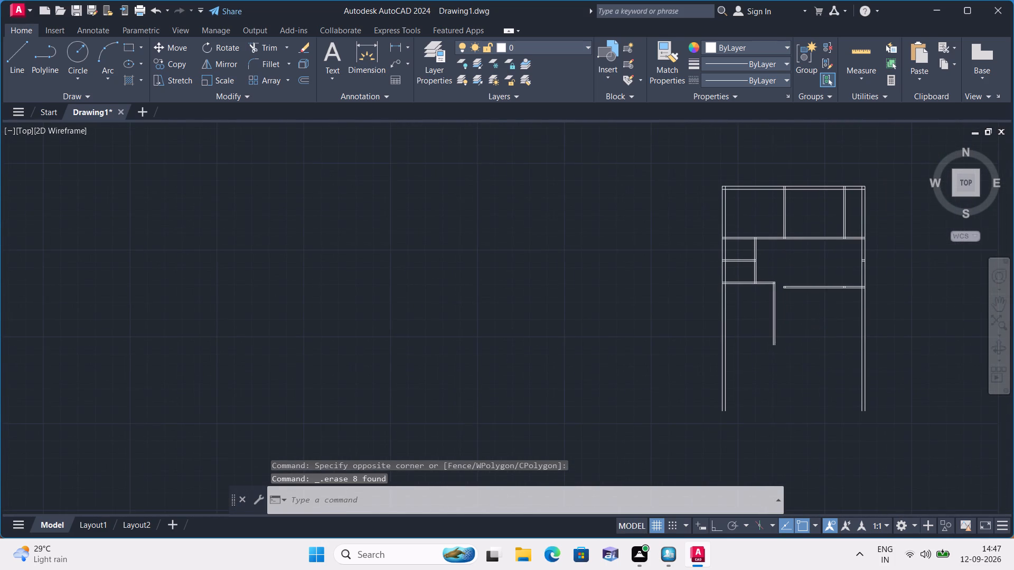
scroll(816, 334, up, 2)
text(offset)
key(space)
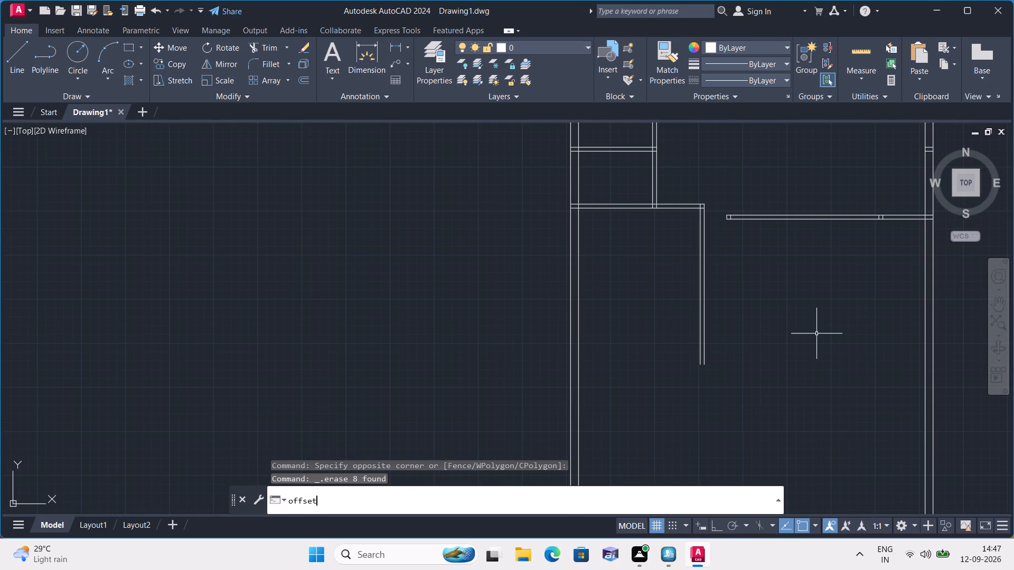
text(13')
key(space)
scroll(833, 214, up, 1)
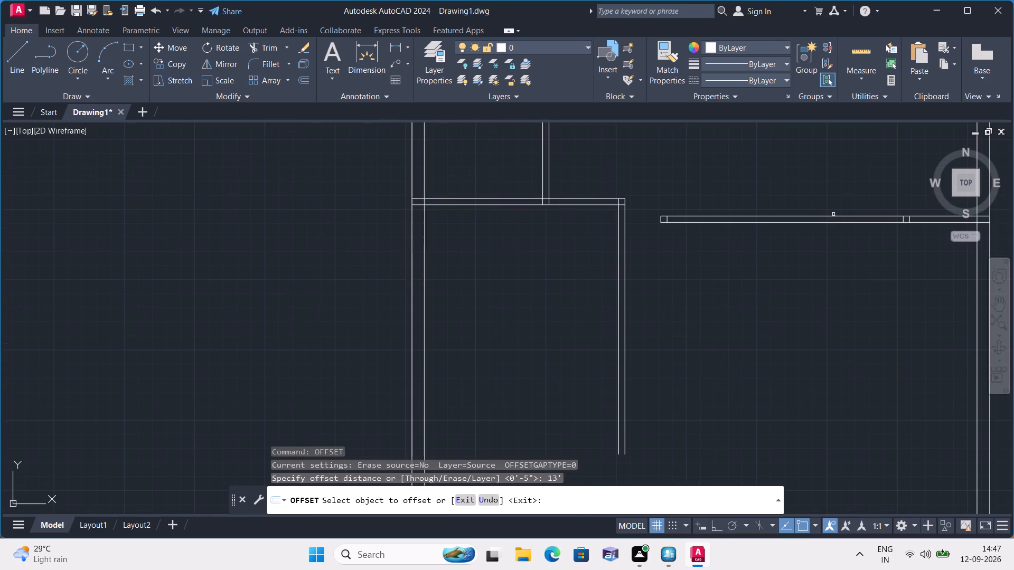
click(840, 224)
click(843, 336)
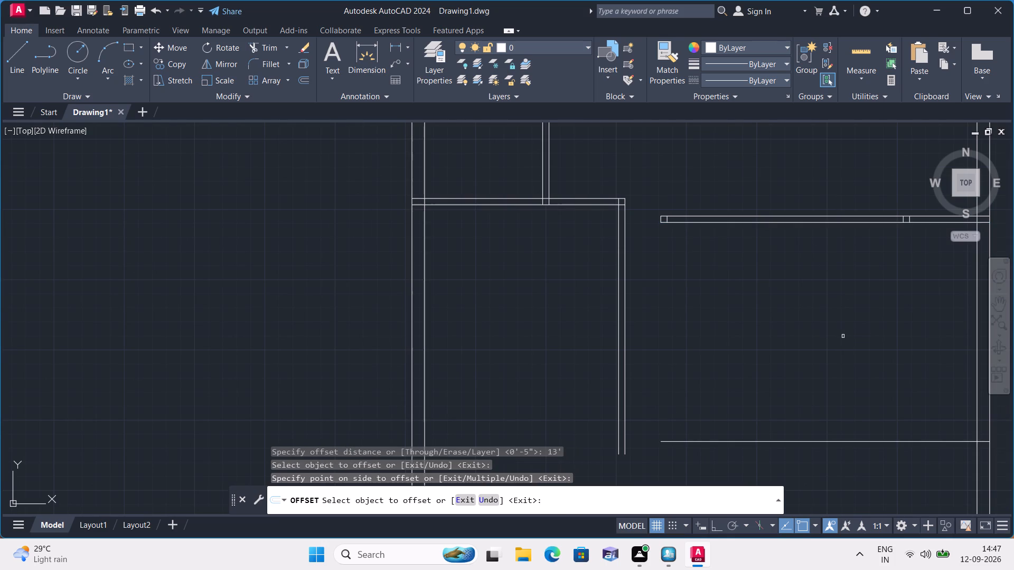
middle_drag(843, 336, 795, 283)
key(space)
Offset the new horizontal line in the right-hand room 9" downward to form the wall thickness.
key(space)
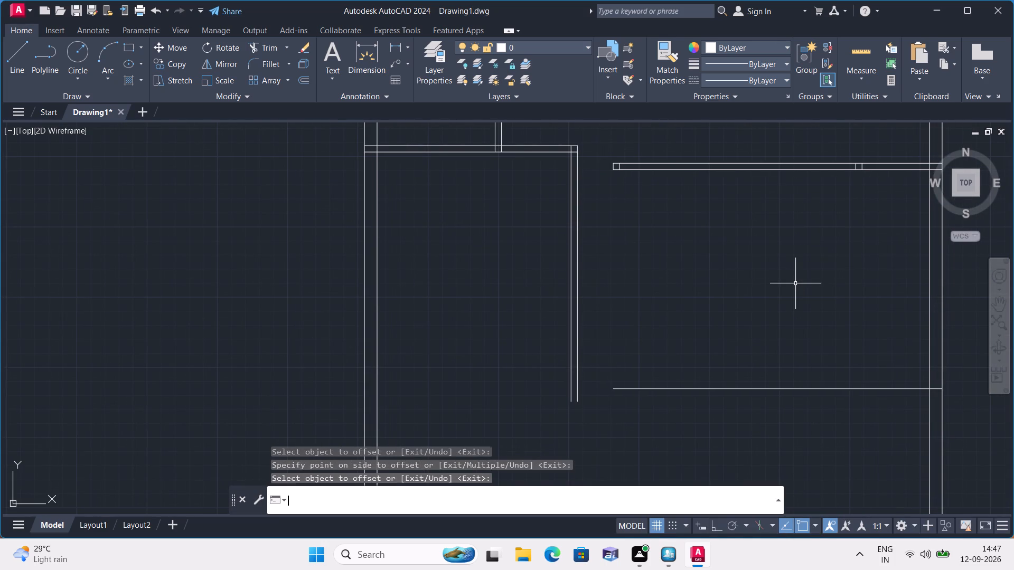
key(9)
text(")
key(space)
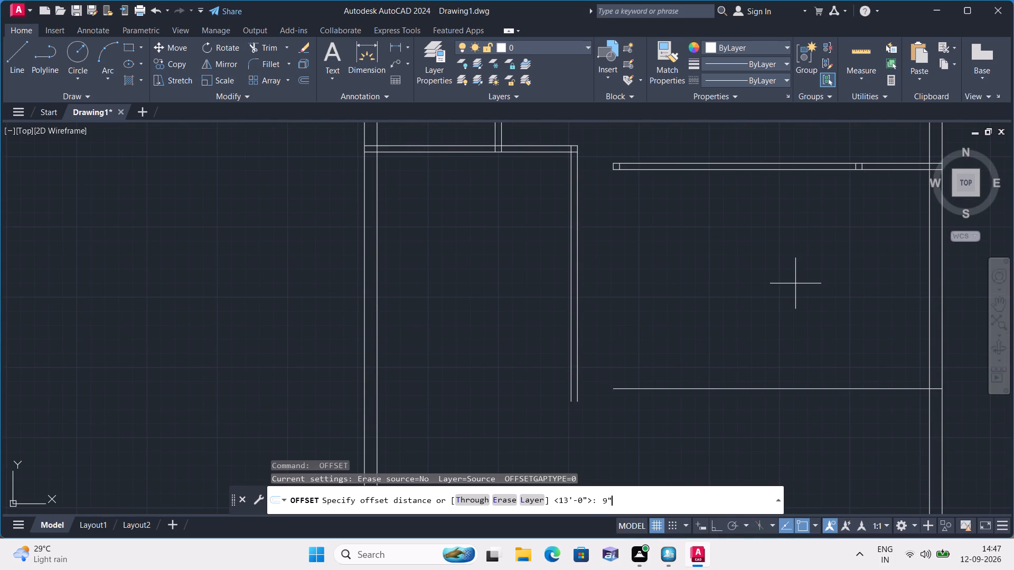
scroll(795, 283, down, 1)
click(733, 350)
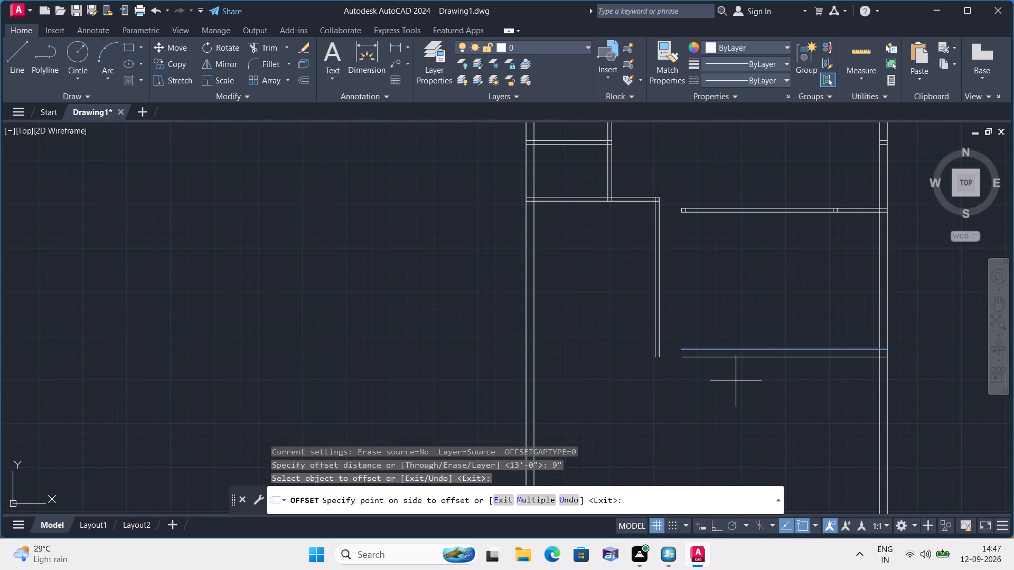
click(736, 381)
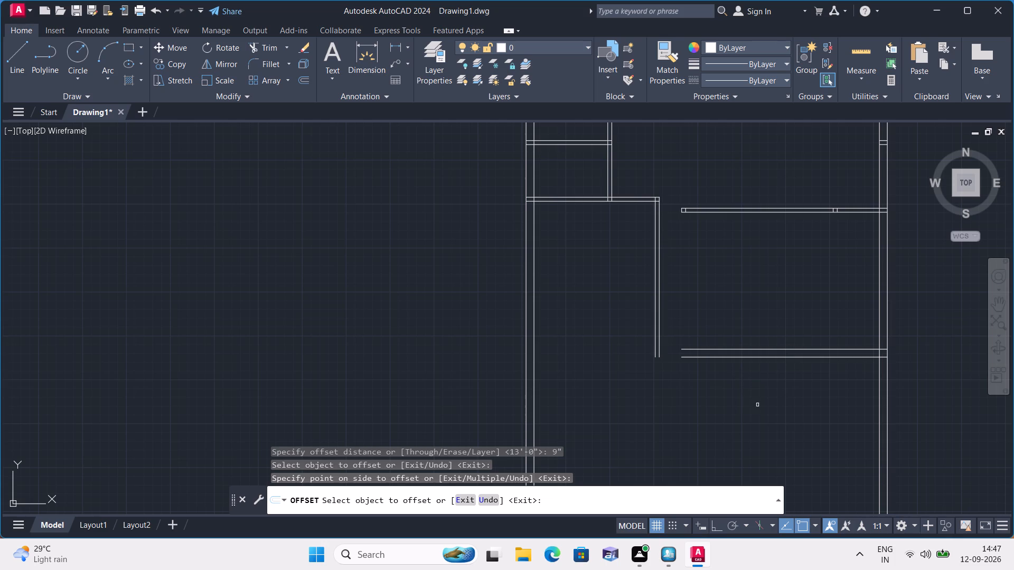
middle_drag(744, 388, 739, 374)
key(space)
Offset the lower line of the left room's top partition 10' downward.
key(space)
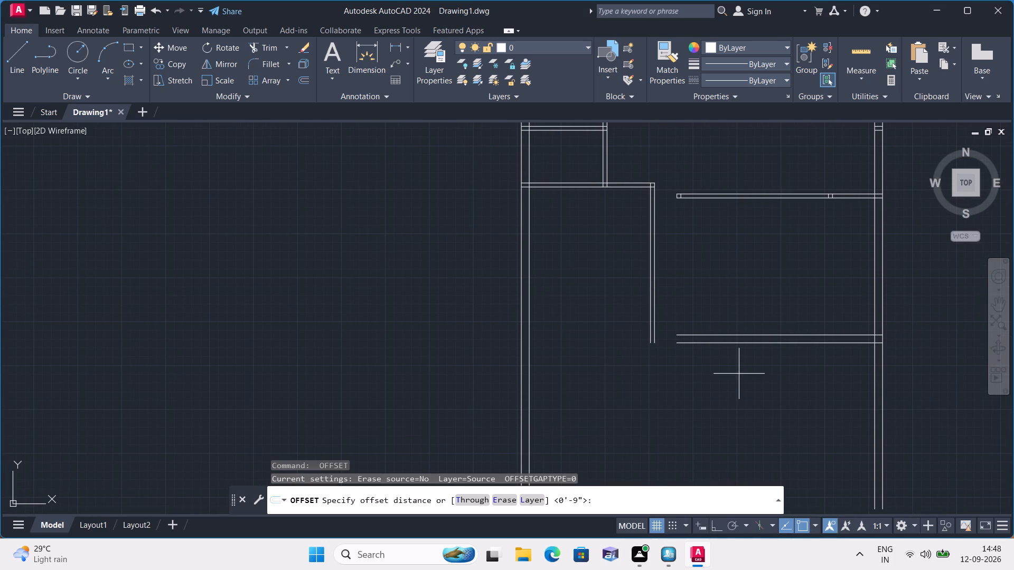
text(10')
key(space)
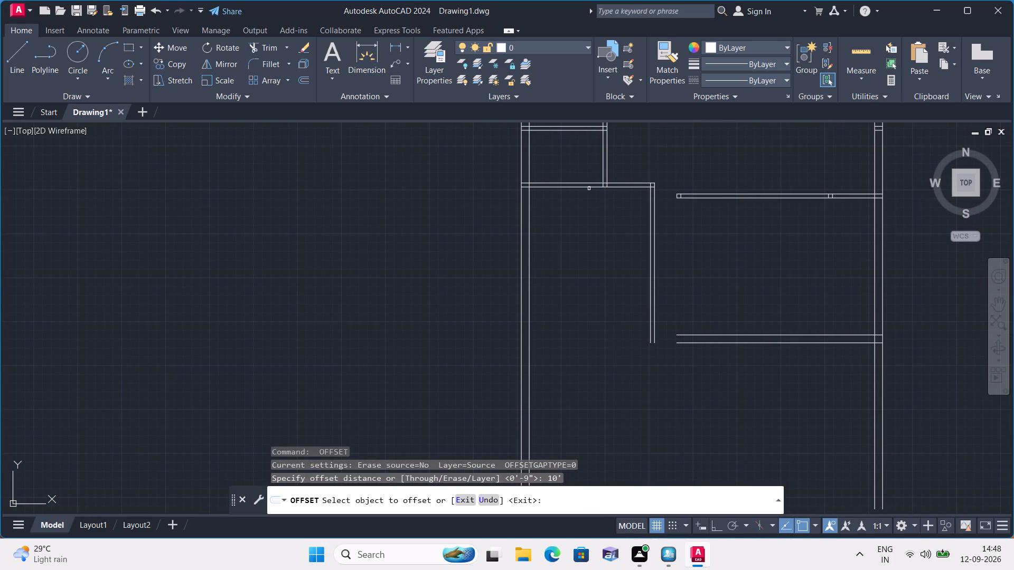
click(589, 188)
click(592, 249)
key(space)
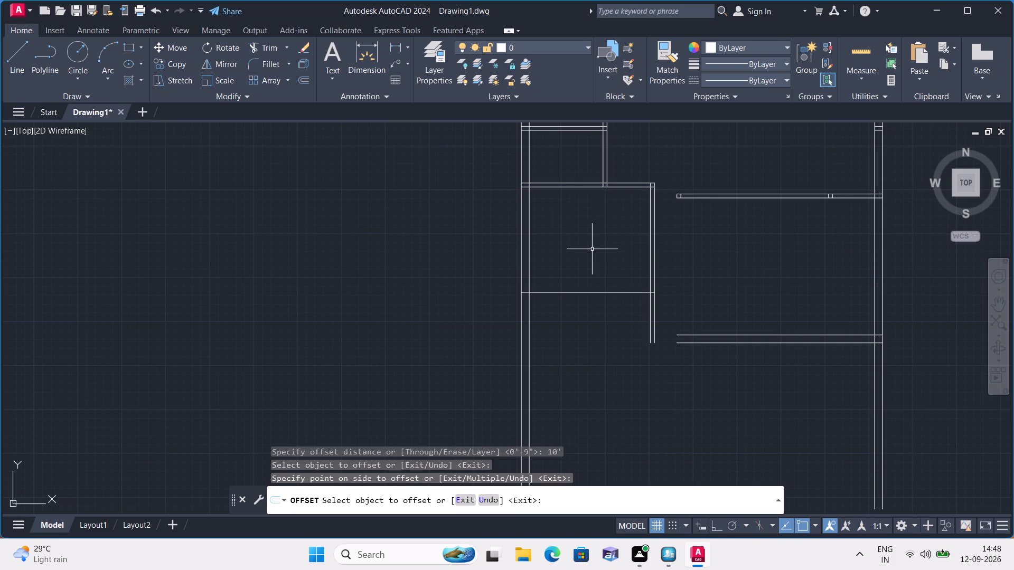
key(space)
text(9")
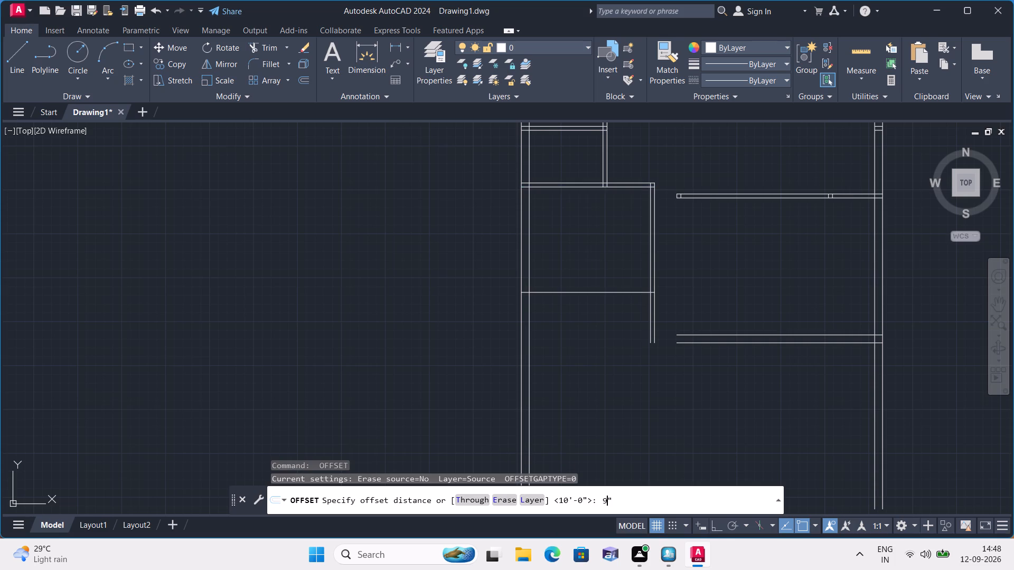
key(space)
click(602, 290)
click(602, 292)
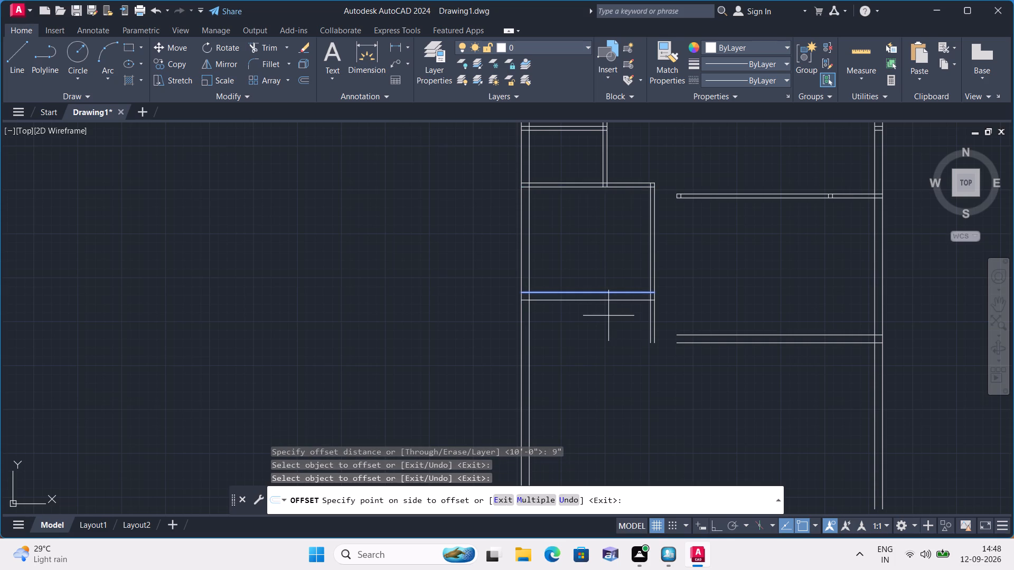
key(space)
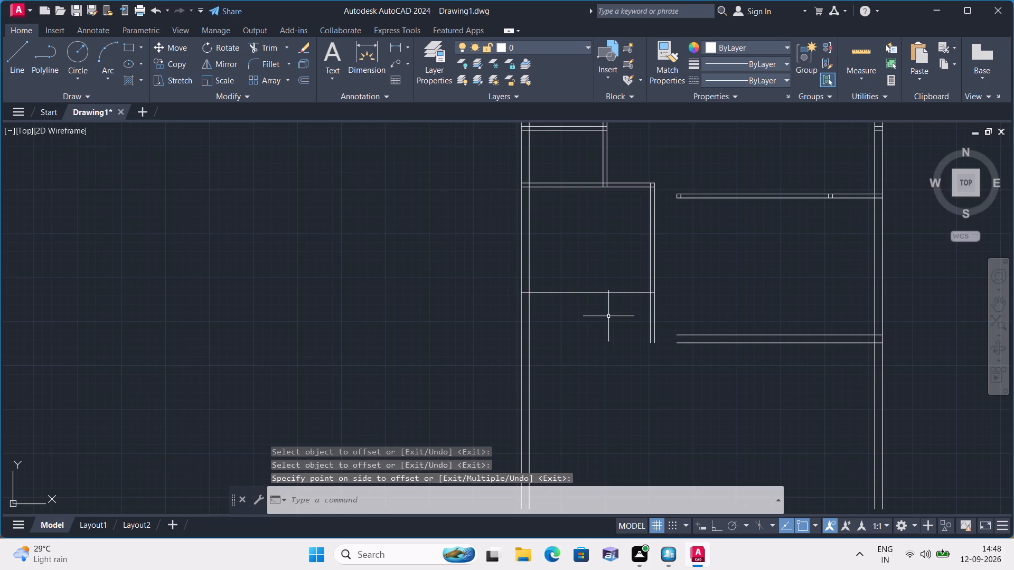
Offset the new horizontal line in the left room 9" downward to form the wall thickness.
key(space)
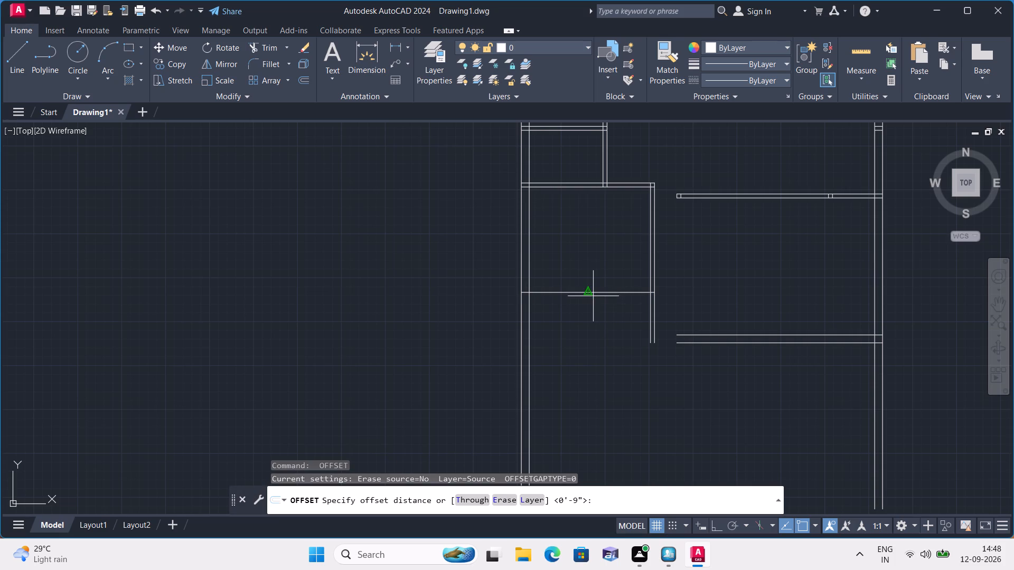
key(space)
click(584, 292)
click(587, 321)
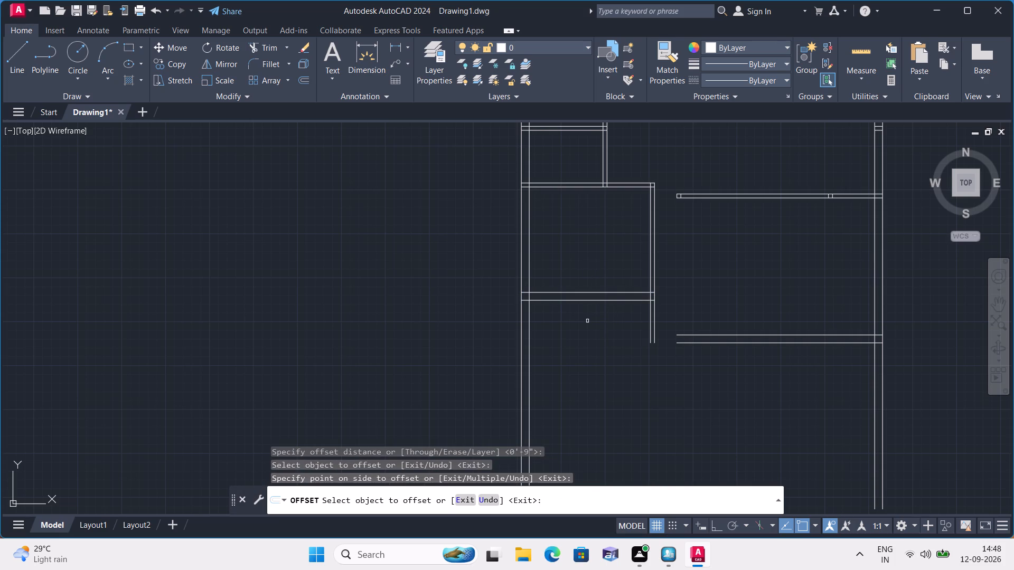
scroll(592, 330, down, 1)
key(space)
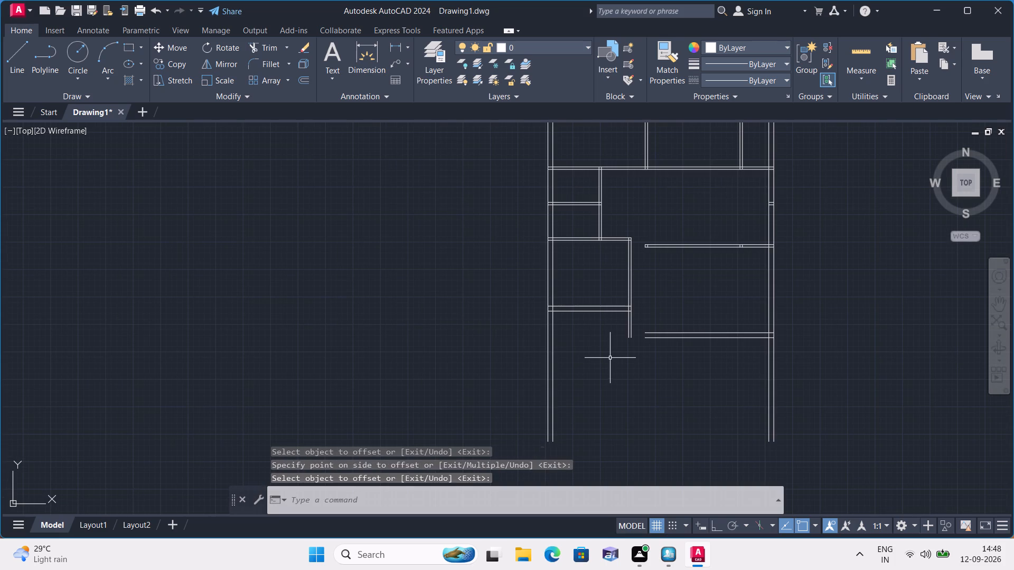
Offset the lower line of the right-hand room's bottom wall 11'2" downward.
middle_drag(611, 360, 580, 294)
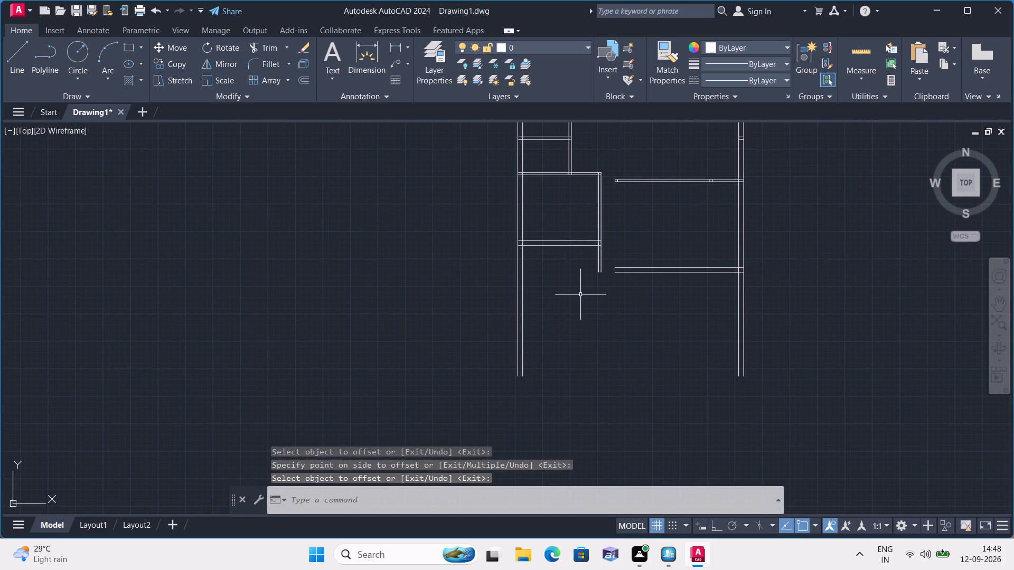
key(space)
text(11'2")
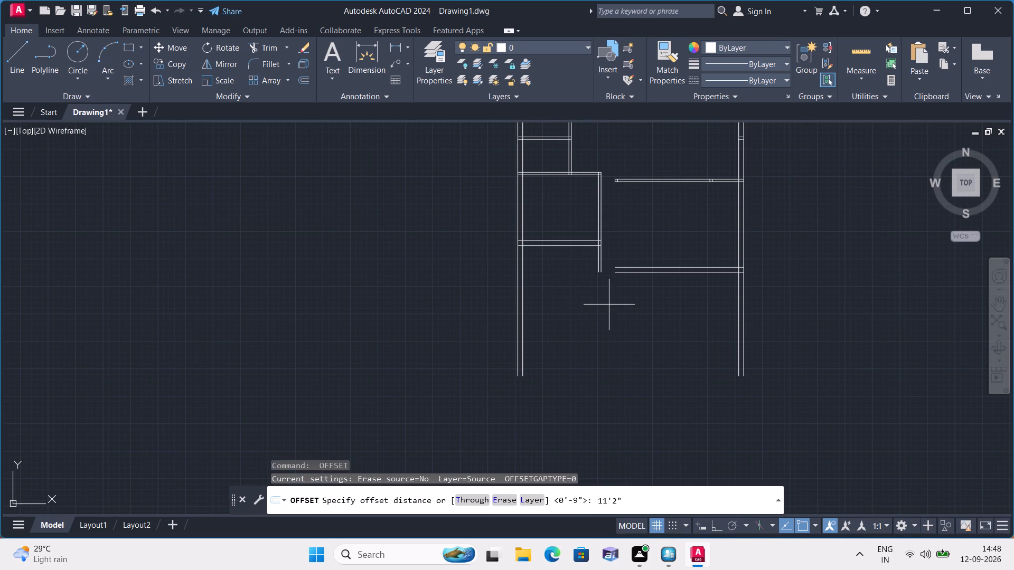
middle_drag(634, 306, 597, 262)
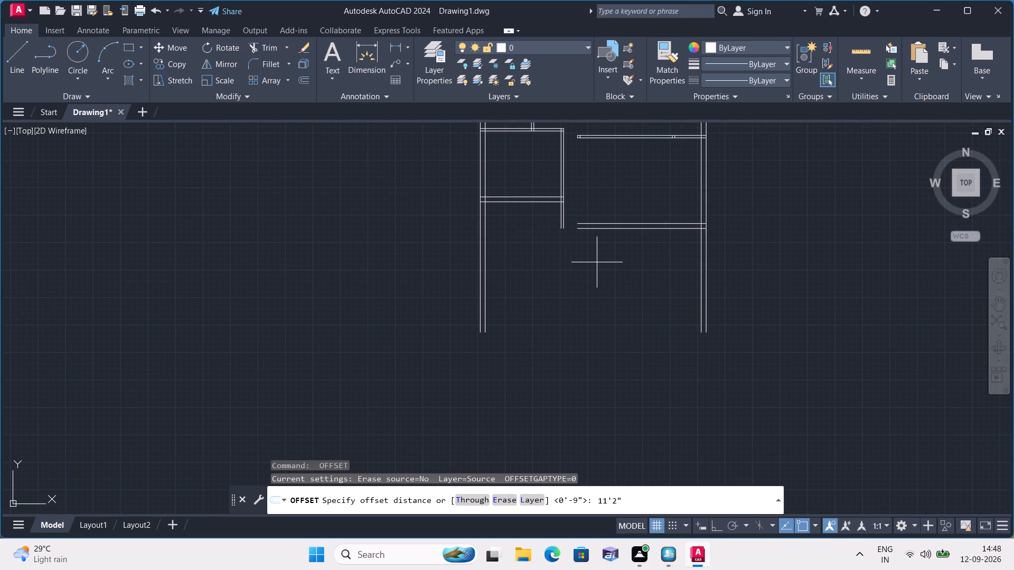
key(space)
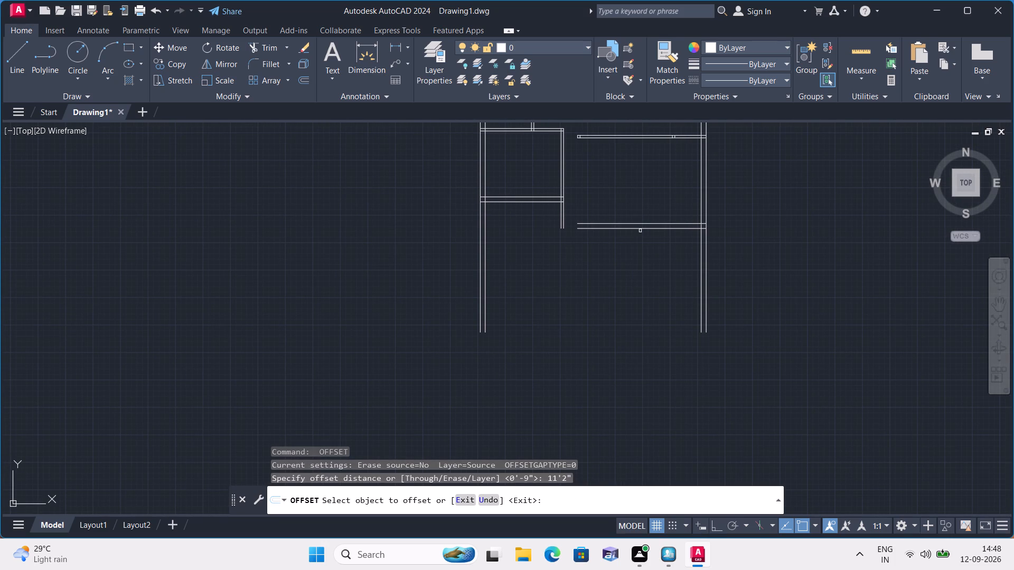
click(640, 231)
click(640, 228)
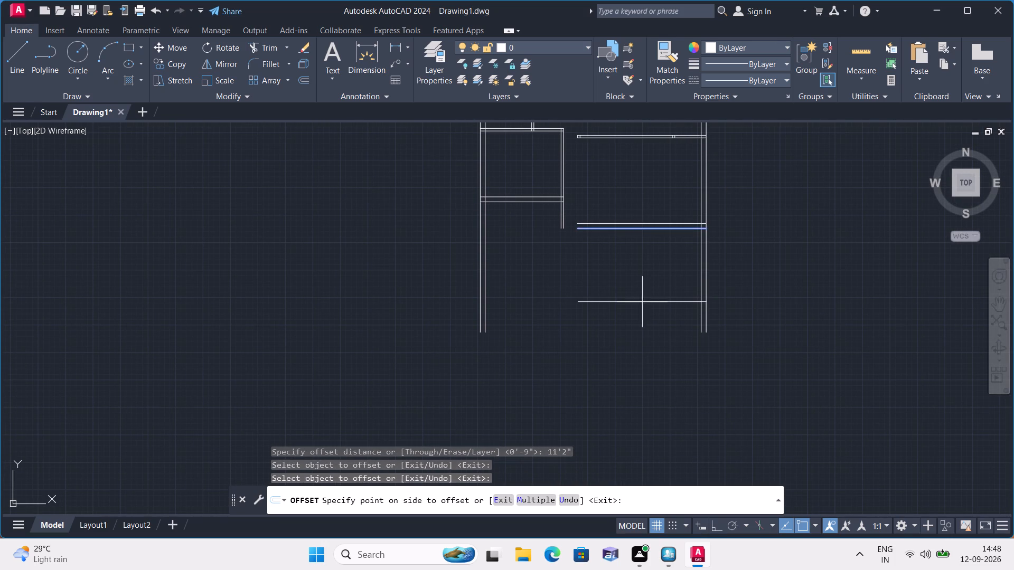
click(636, 326)
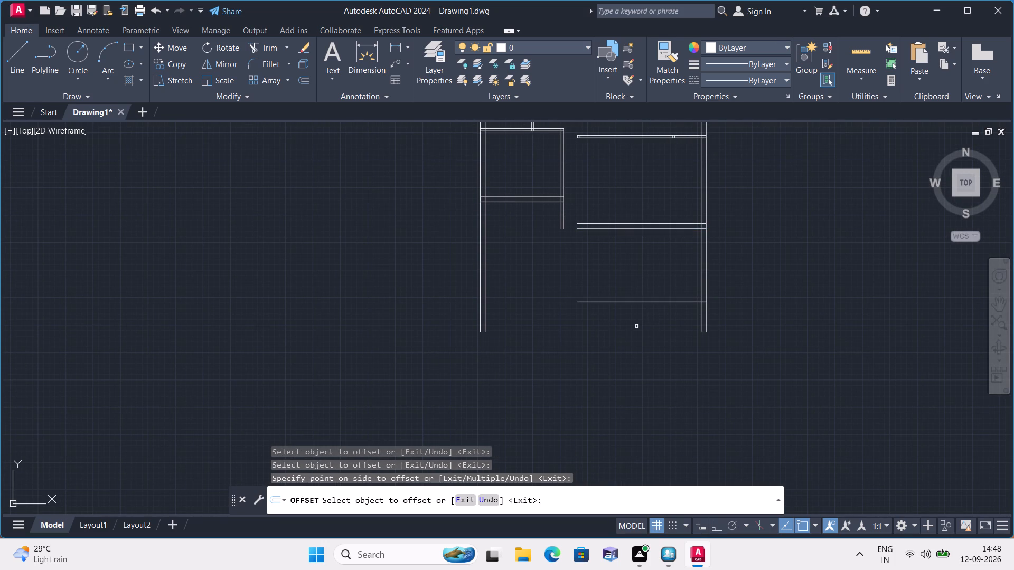
key(space)
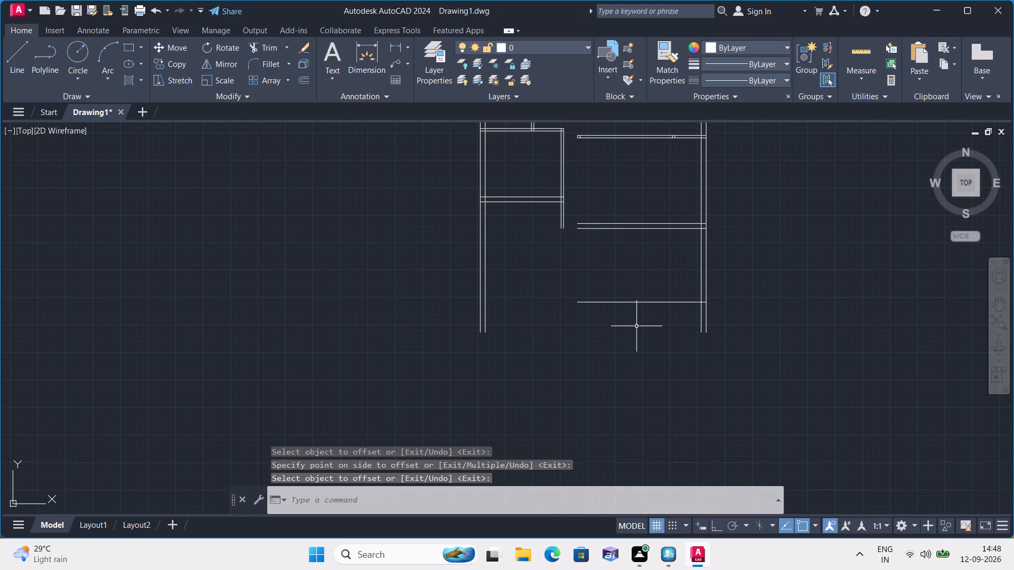
Offset the new bottommost horizontal line 3'10" upward.
key(space)
text(3'10")
key(space)
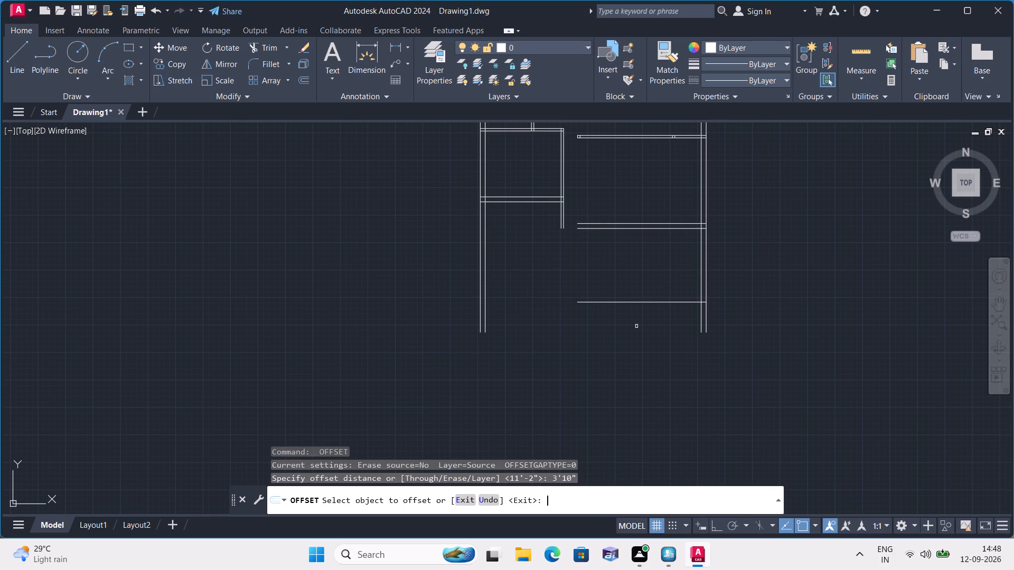
click(651, 301)
click(649, 278)
key(space)
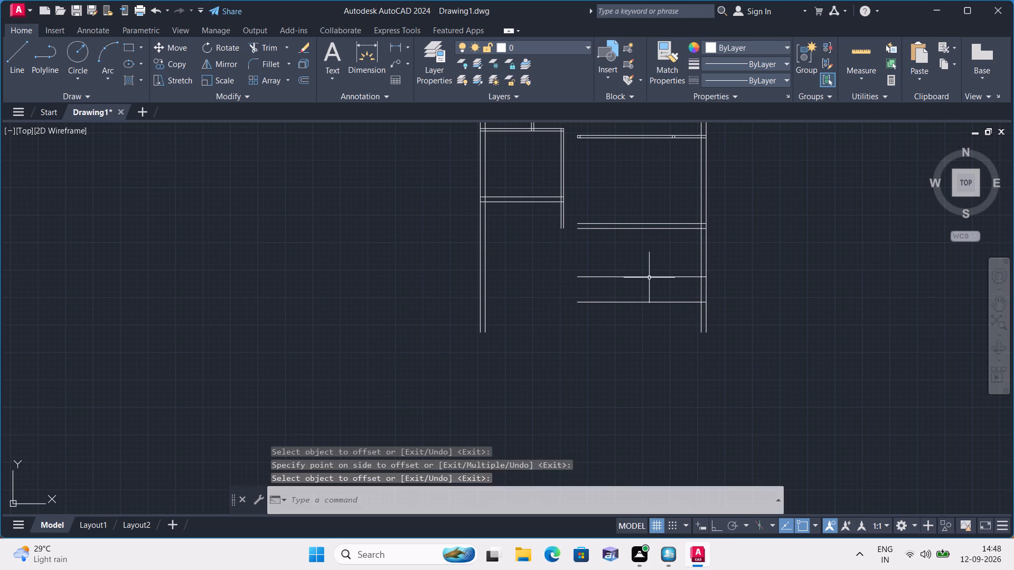
Offset the line just above the bottommost one 9" upward to form the wall thickness.
key(space)
text(9")
key(space)
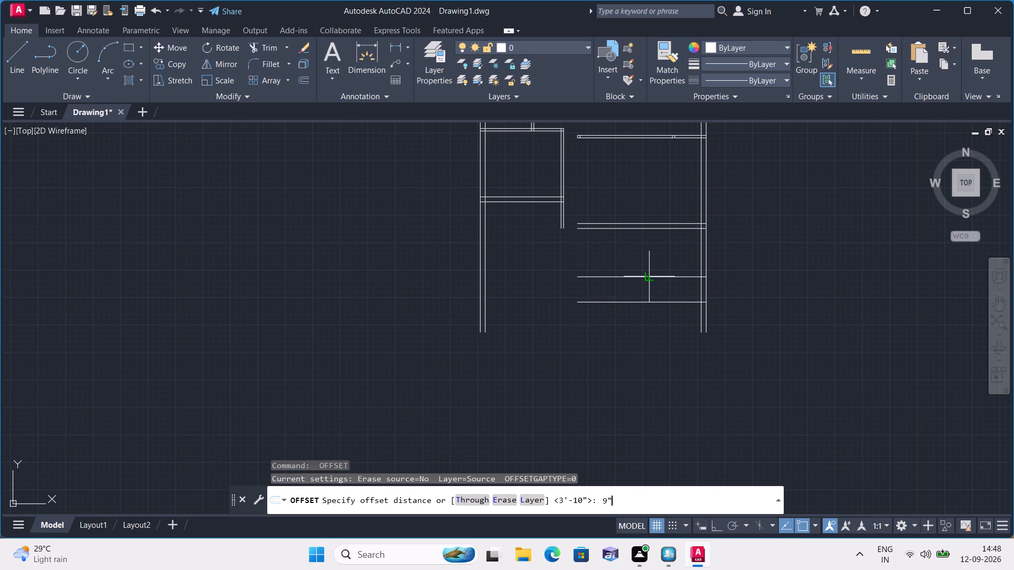
click(663, 278)
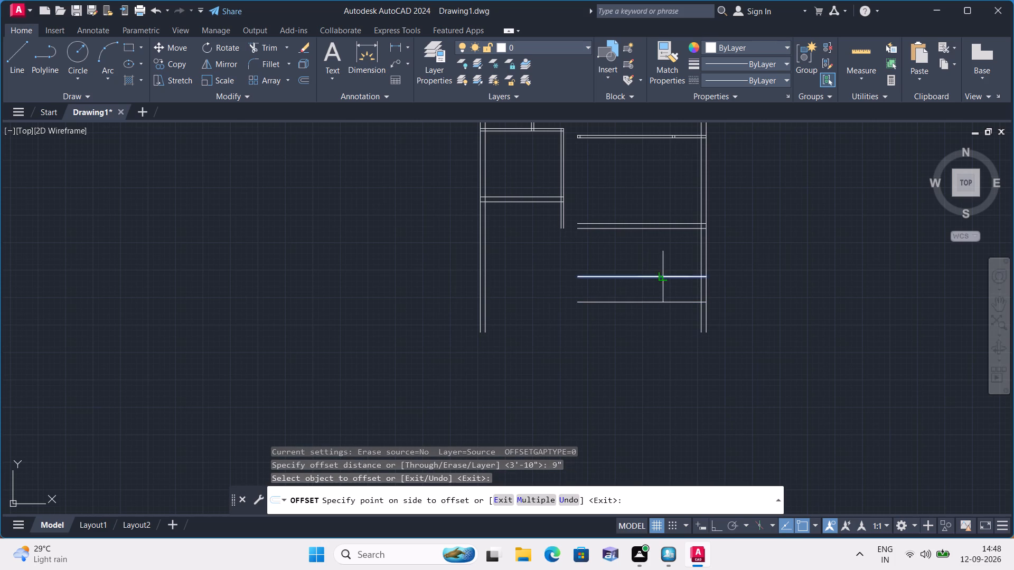
click(652, 255)
key(space)
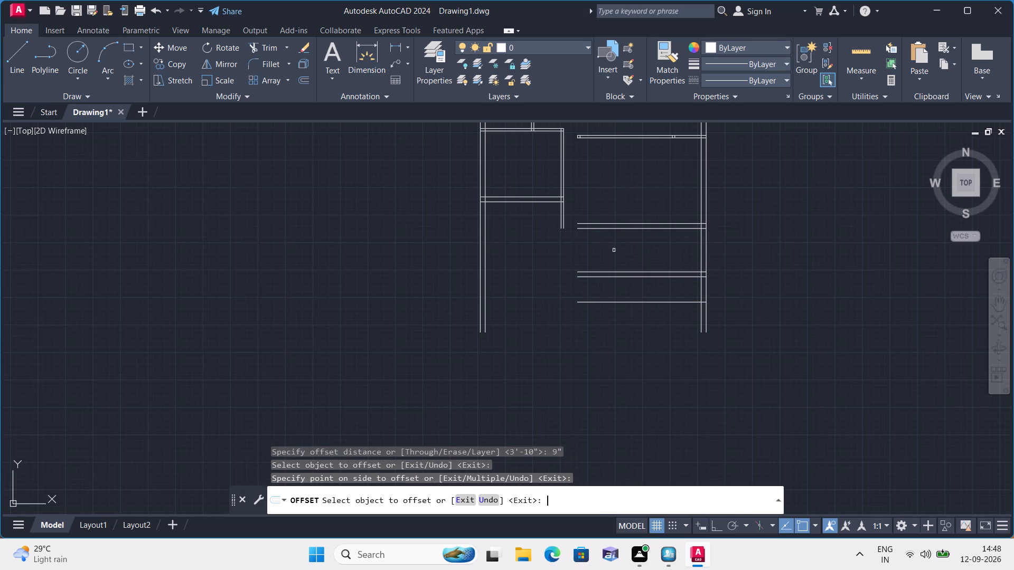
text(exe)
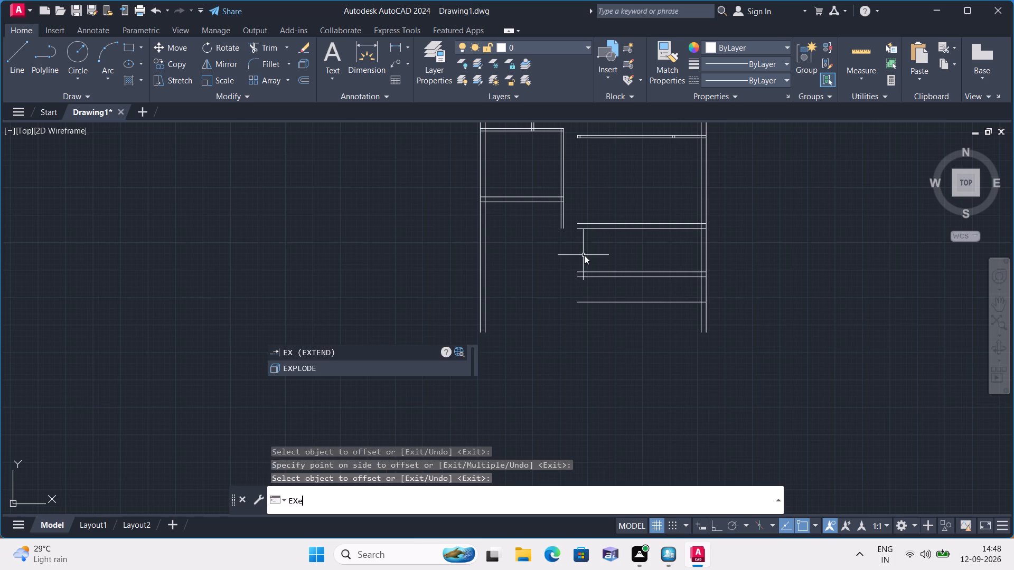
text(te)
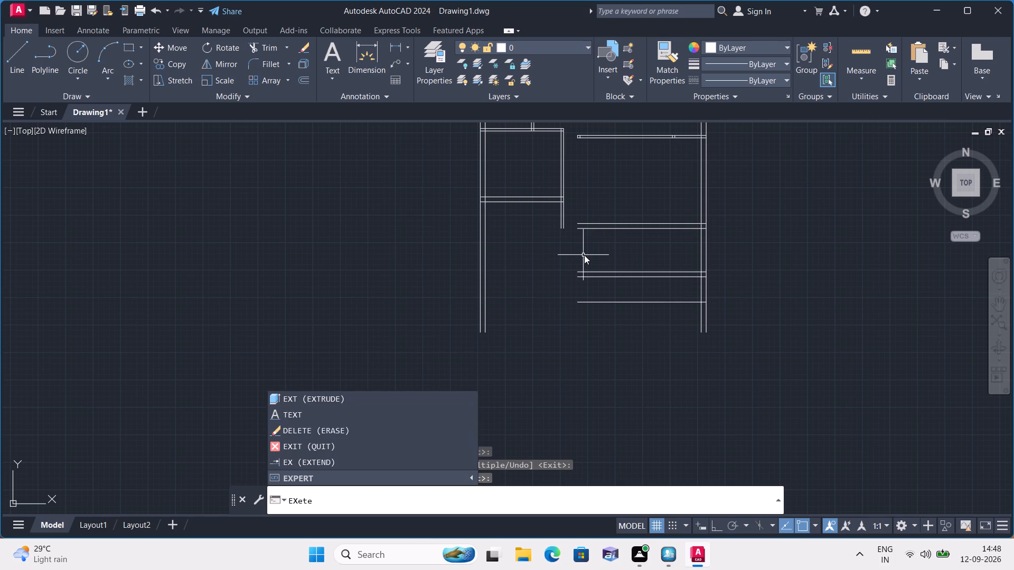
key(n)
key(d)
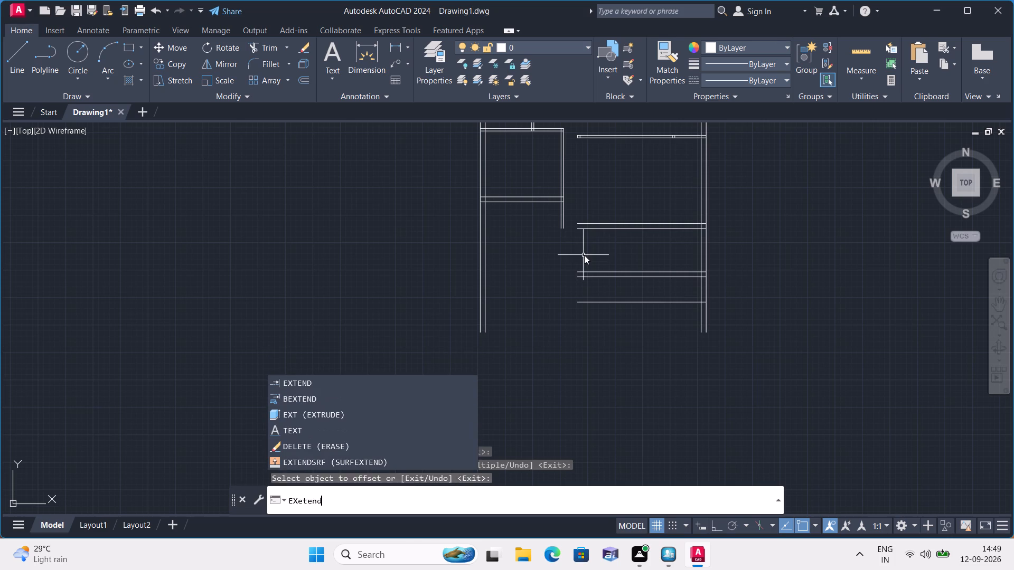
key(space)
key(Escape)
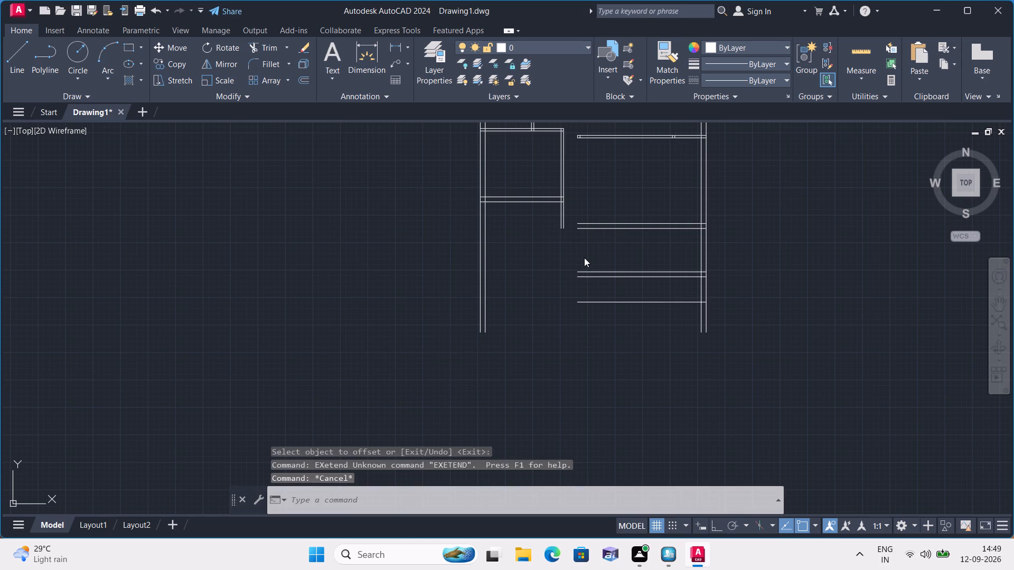
Extend both lines of the right-hand room's bottom wall to the far line of the left room's vertical partition.
text(exte)
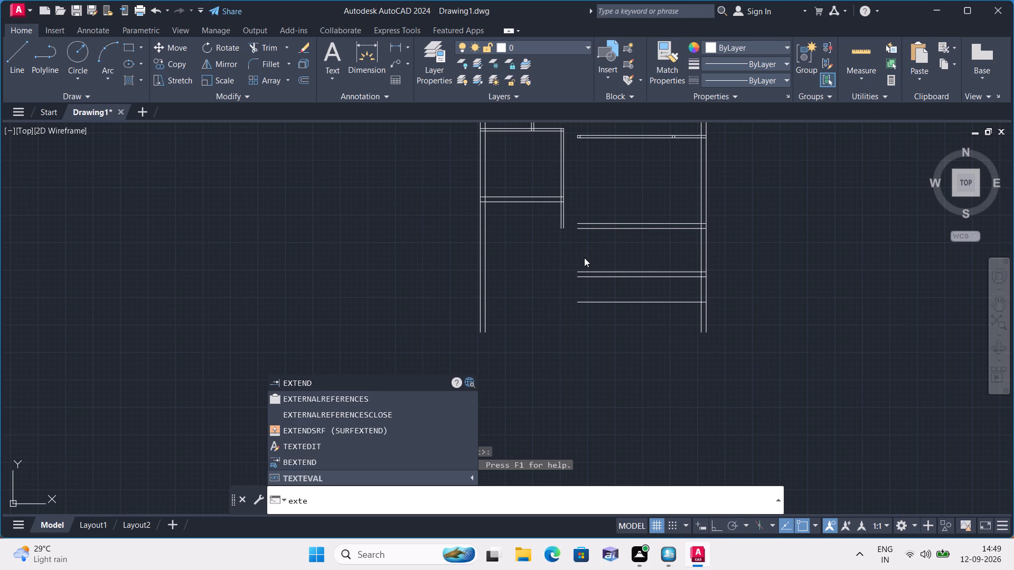
key(space)
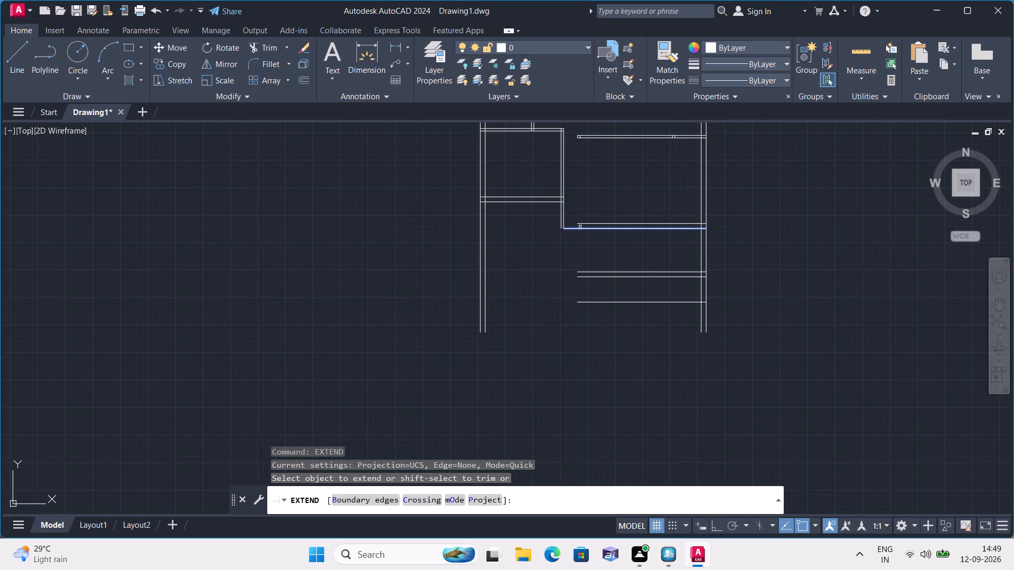
click(579, 230)
click(569, 229)
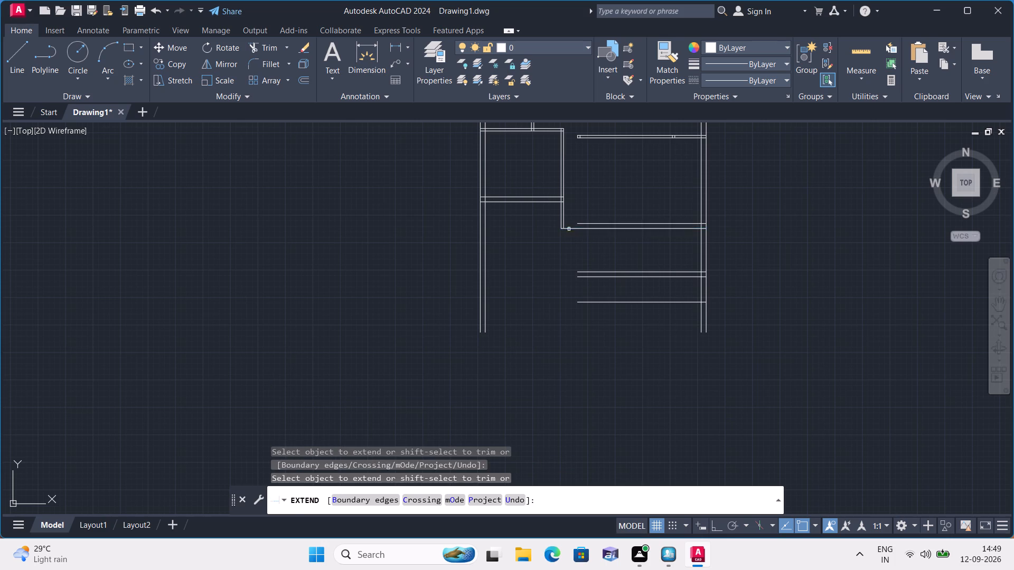
click(579, 224)
click(565, 225)
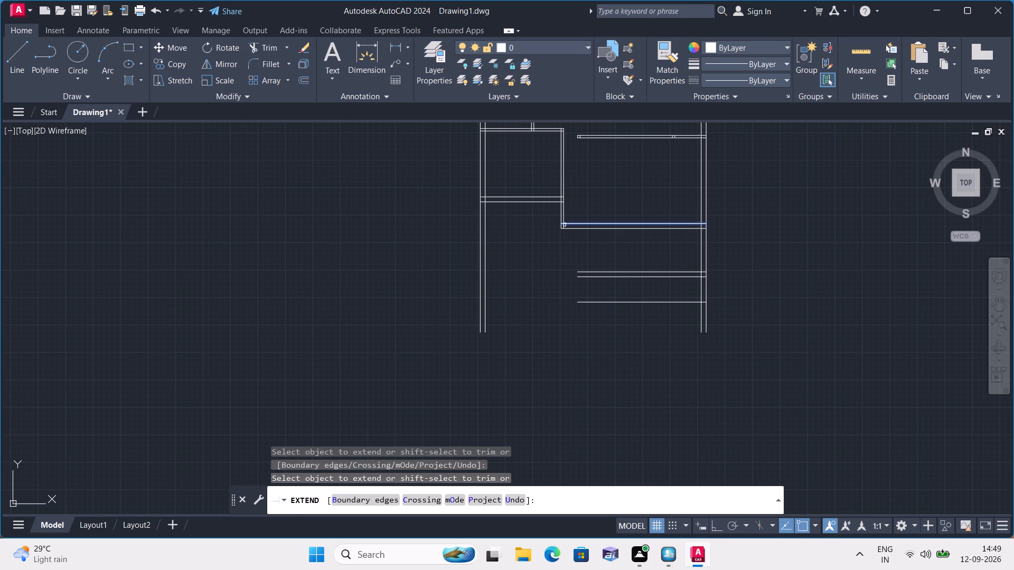
Extend the three lowest horizontal lines leftward to the outer line of the left exterior wall.
click(578, 272)
click(580, 278)
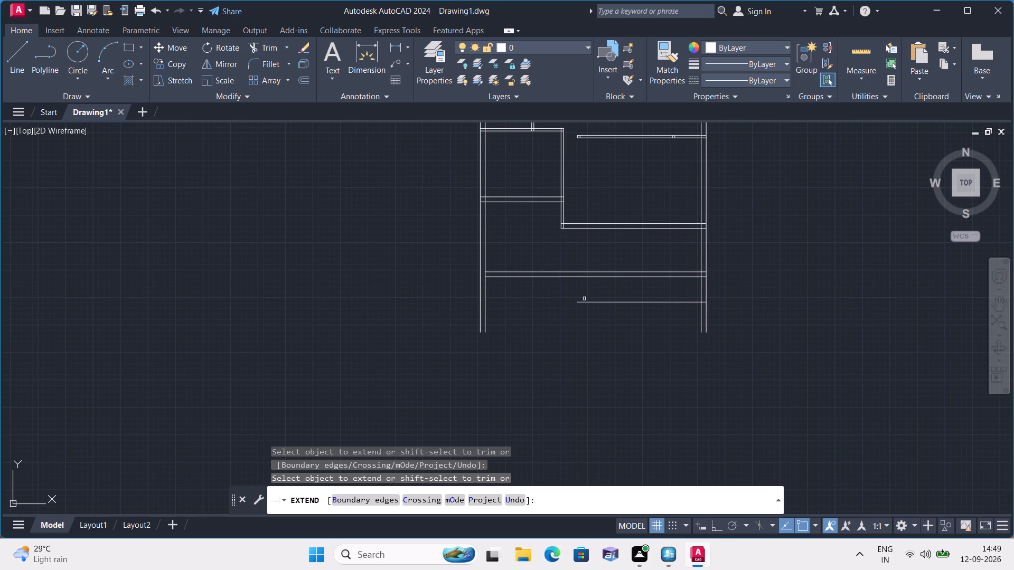
click(583, 304)
click(506, 302)
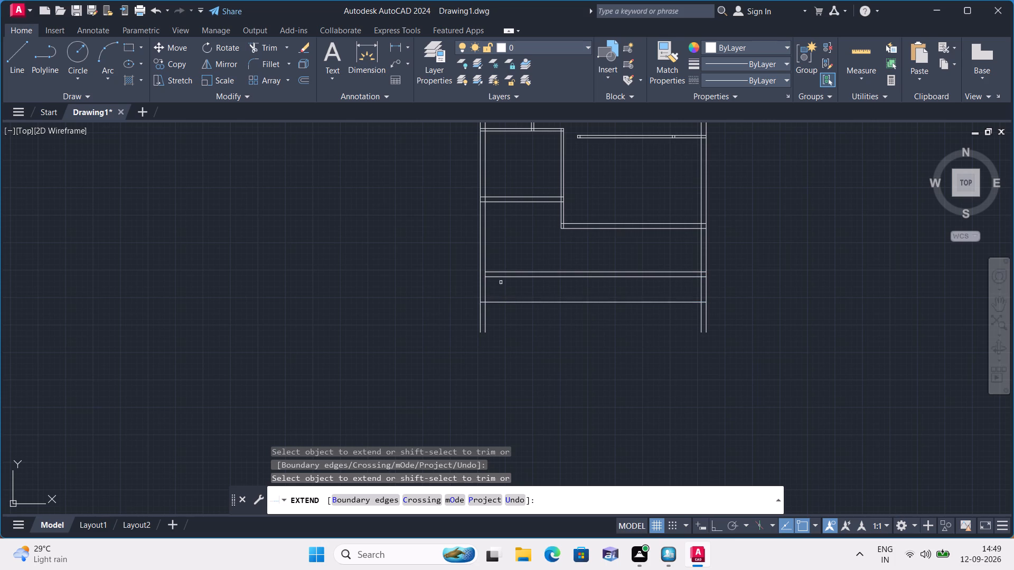
click(498, 275)
click(496, 272)
key(Escape)
Trim the left and right exterior wall lines that project below the bottommost horizontal line.
text(trim)
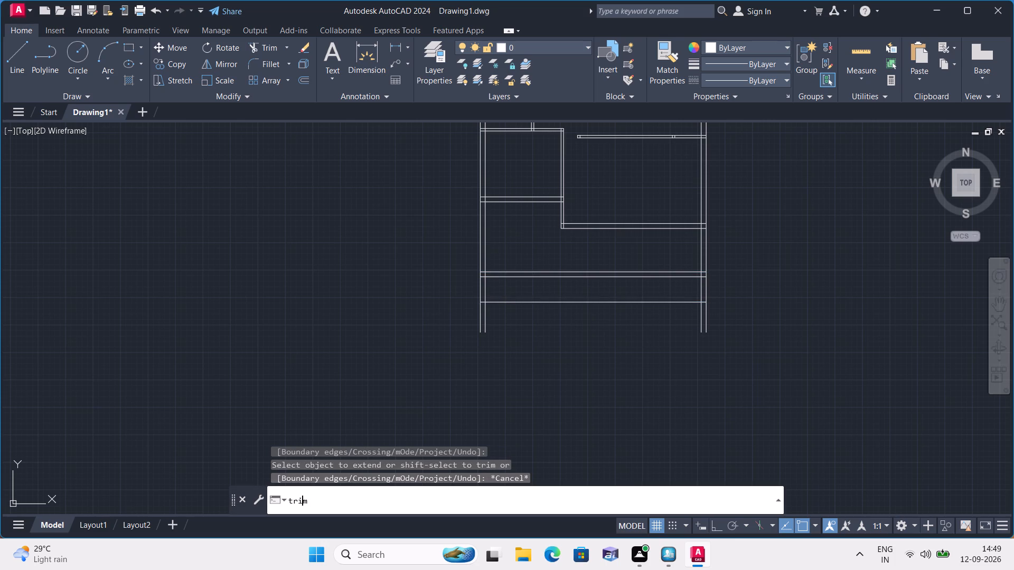
key(space)
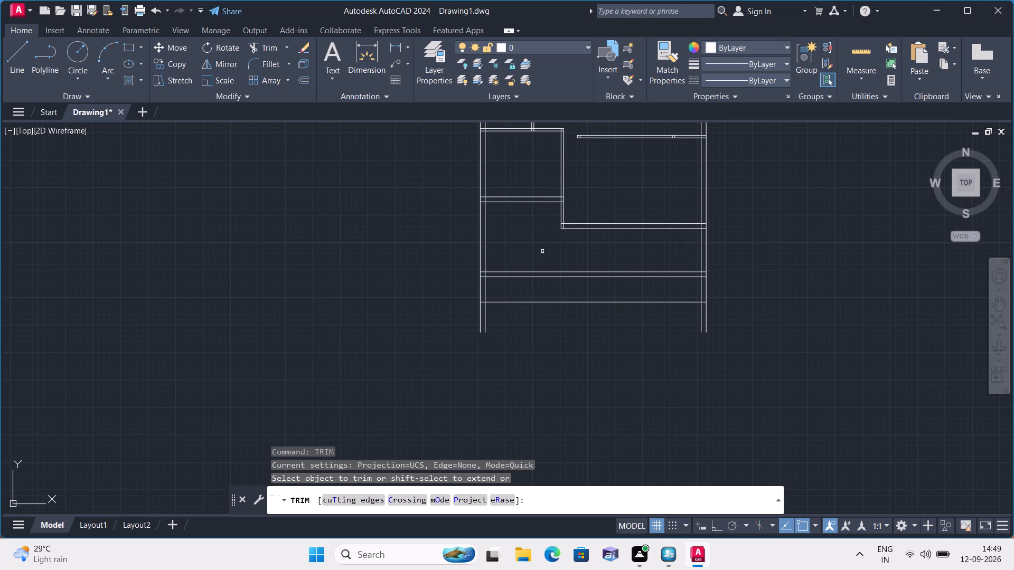
scroll(522, 353, up, 2)
click(367, 286)
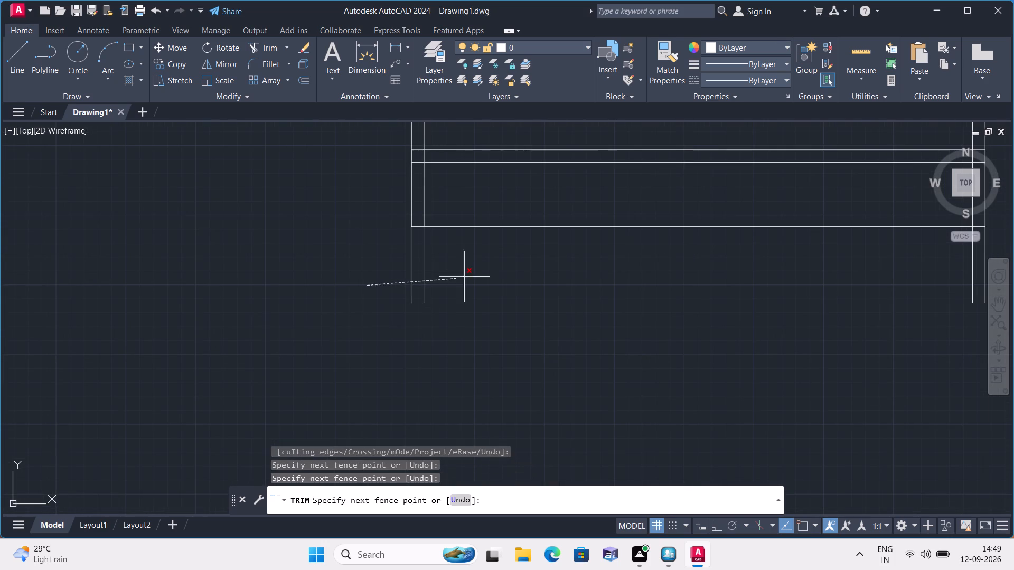
click(514, 270)
scroll(514, 270, down, 3)
middle_drag(503, 298, 458, 327)
scroll(530, 329, up, 3)
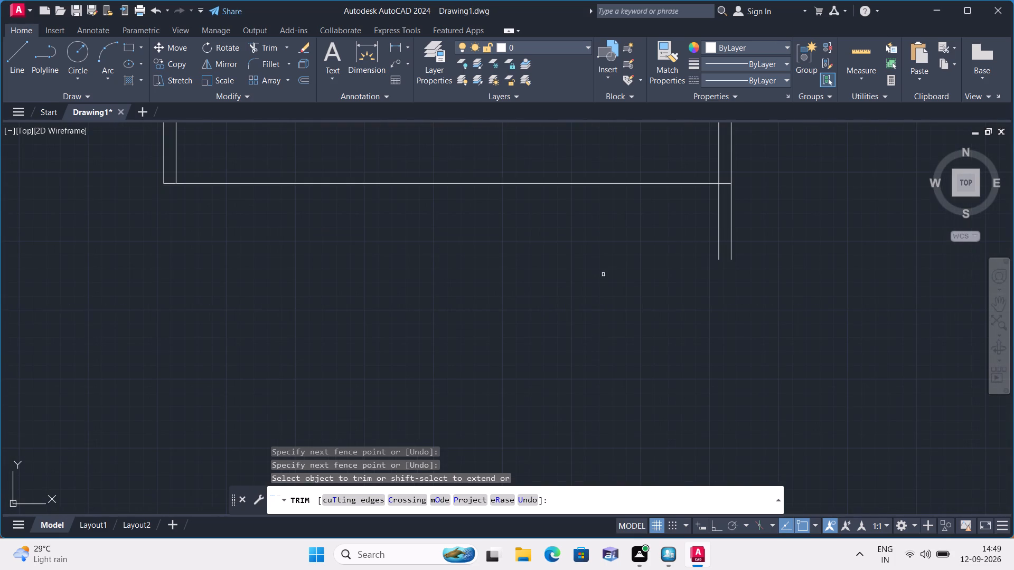
drag(623, 250, 628, 250)
click(756, 223)
middle_drag(689, 268, 561, 339)
scroll(689, 268, down, 1)
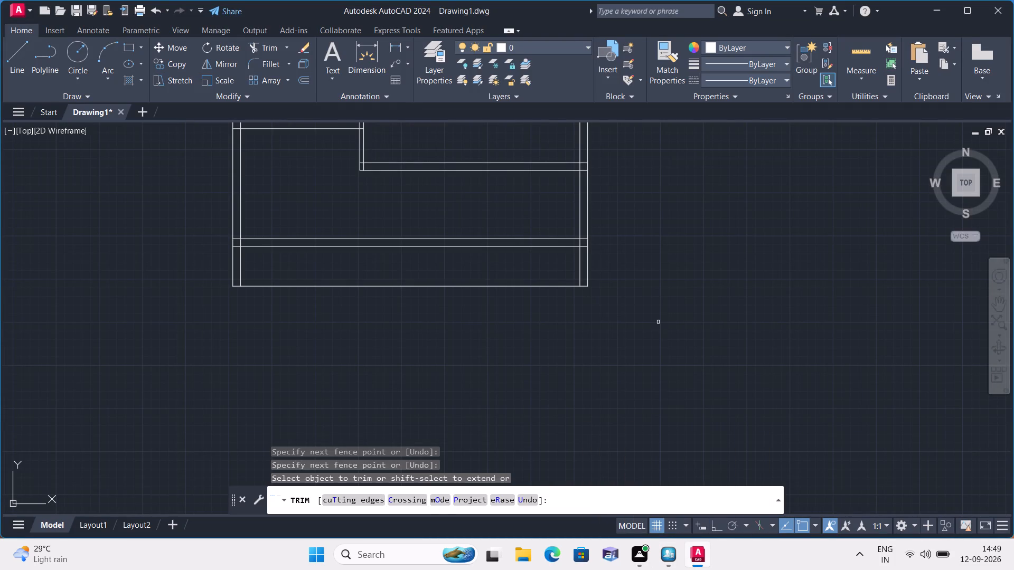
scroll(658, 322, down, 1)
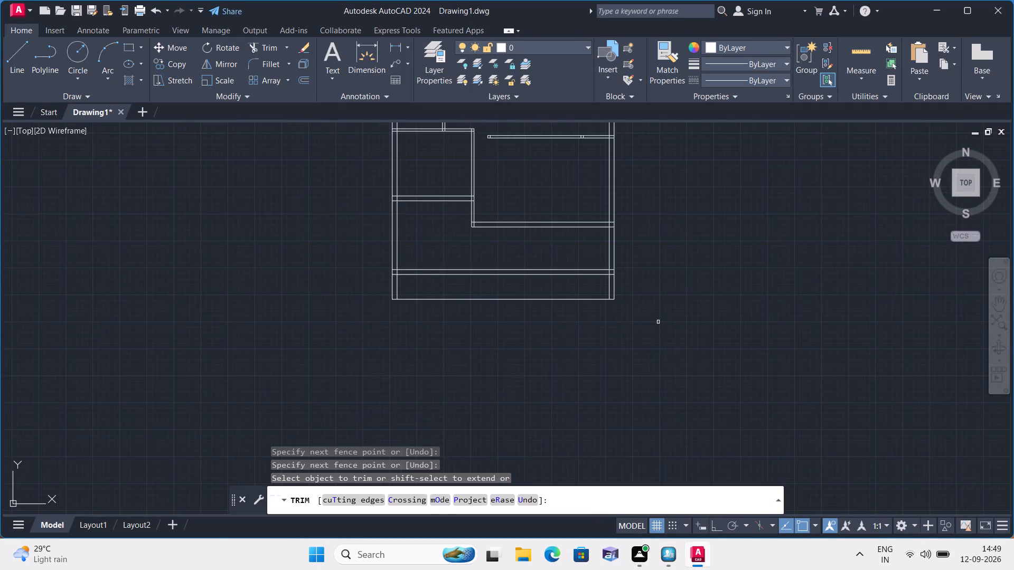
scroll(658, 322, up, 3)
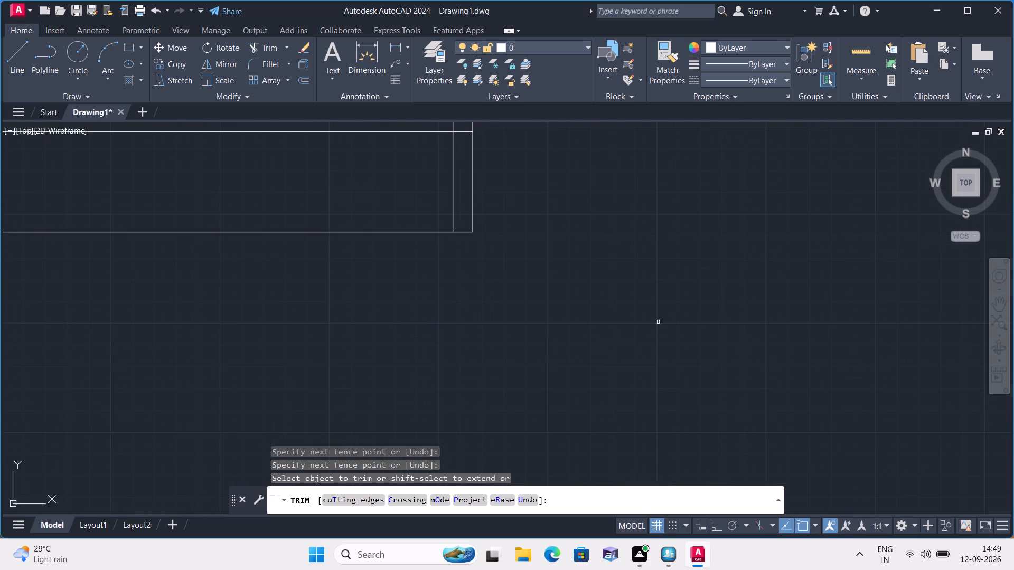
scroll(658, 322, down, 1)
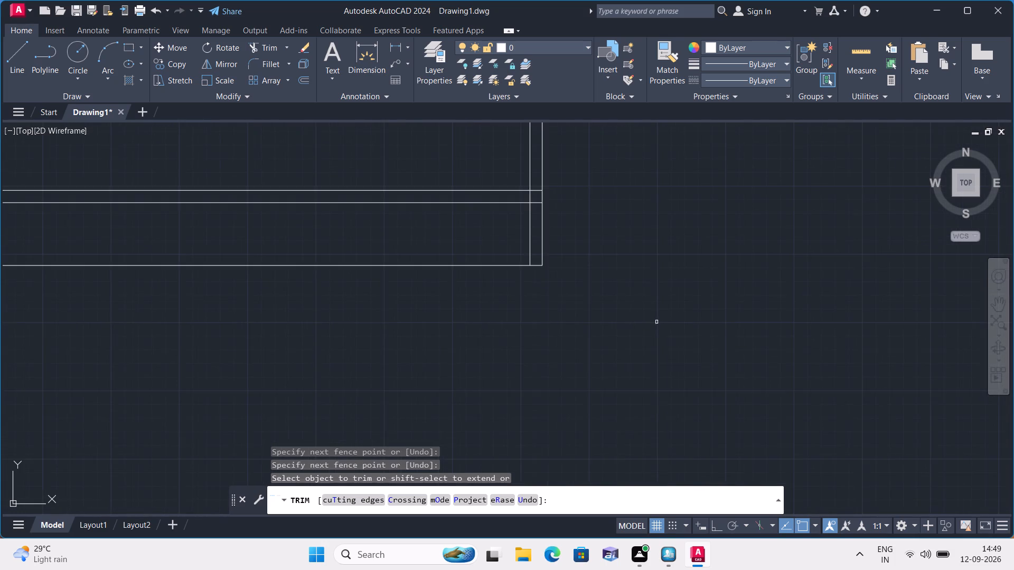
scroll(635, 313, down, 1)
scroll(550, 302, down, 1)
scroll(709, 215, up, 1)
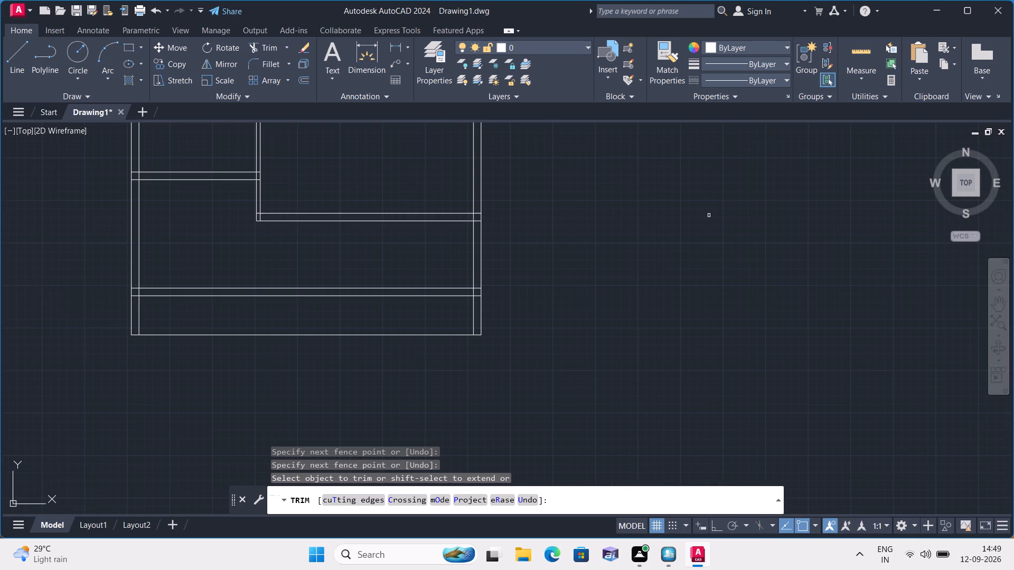
Offset the right line of the left room's vertical partition 9" to the left.
key(space)
scroll(307, 191, up, 1)
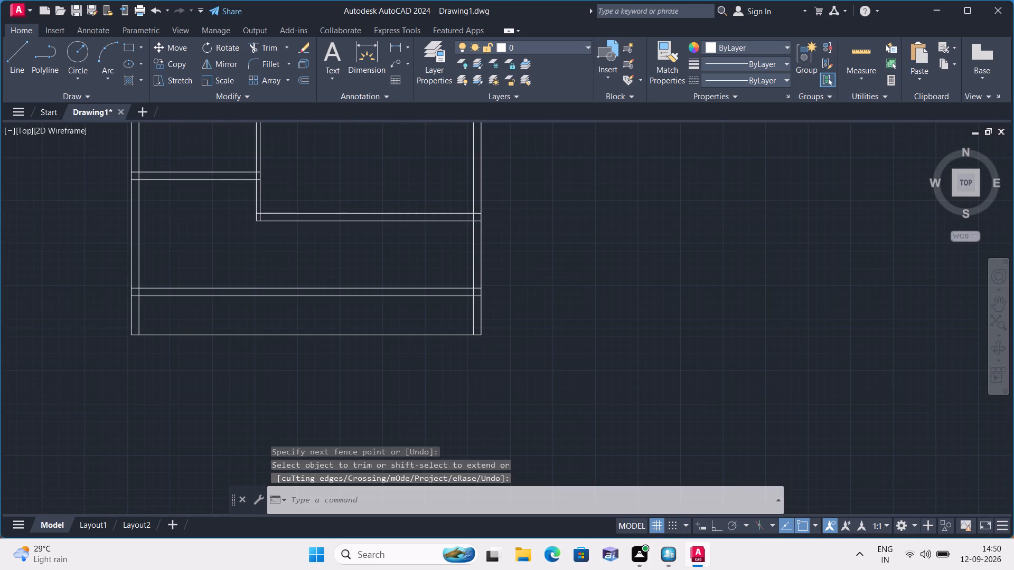
middle_drag(307, 191, 440, 297)
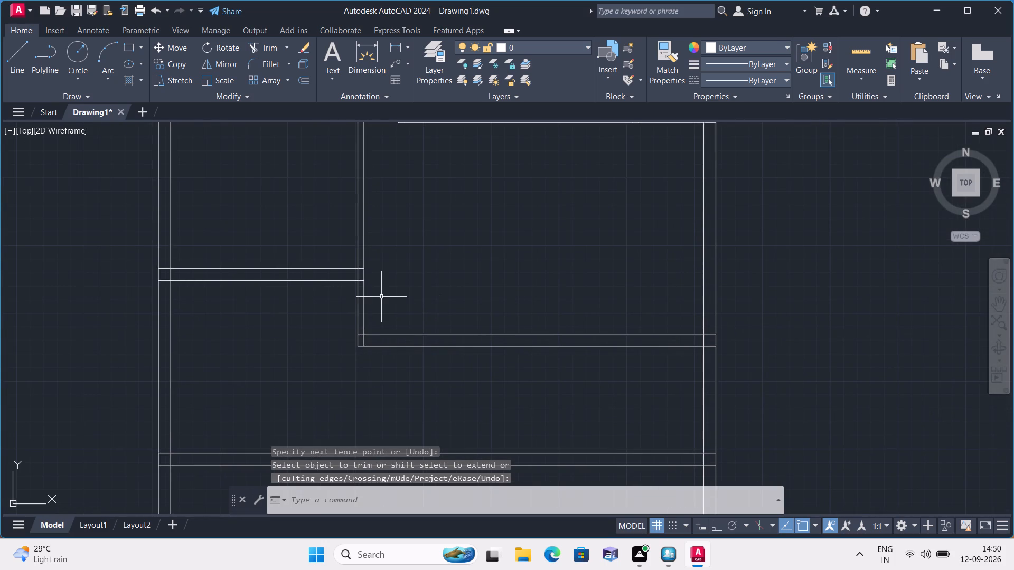
scroll(377, 296, up, 1)
middle_drag(378, 296, 379, 279)
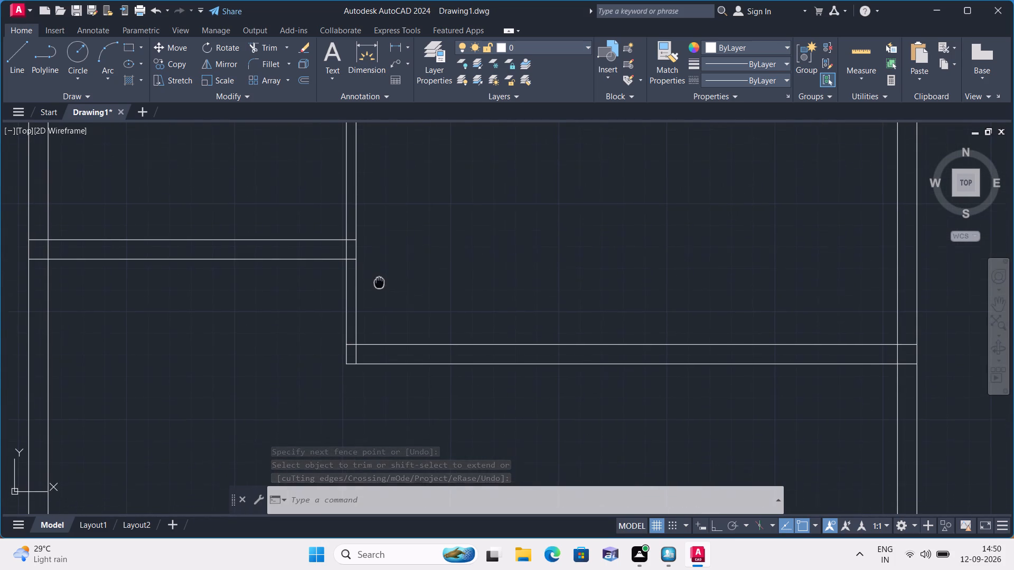
middle_drag(379, 279, 380, 274)
scroll(378, 277, down, 1)
text(og)
key(BackSpace)
key(BackSpace)
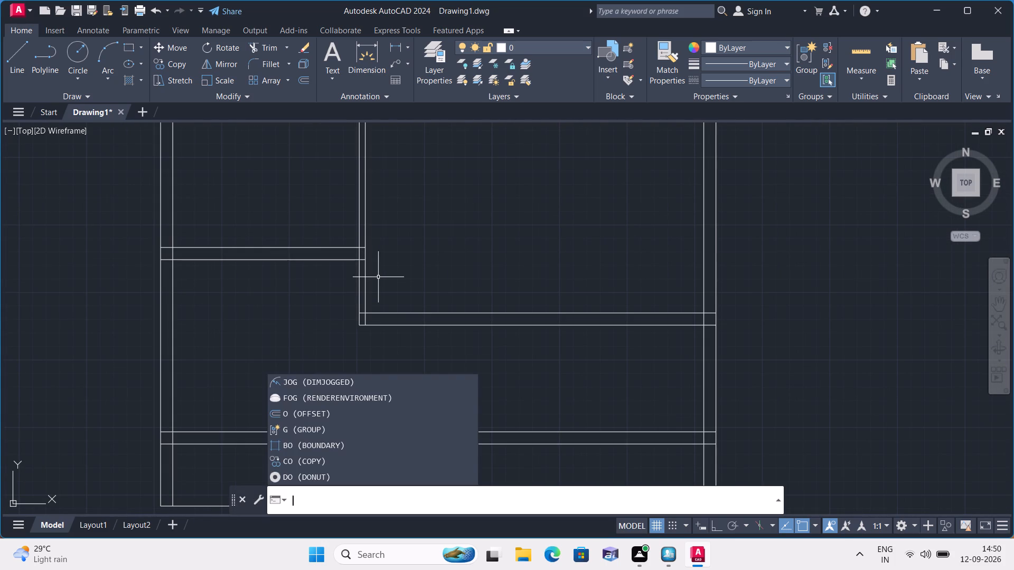
key(BackSpace)
key(o)
text(ffset)
key(space)
text(9")
key(space)
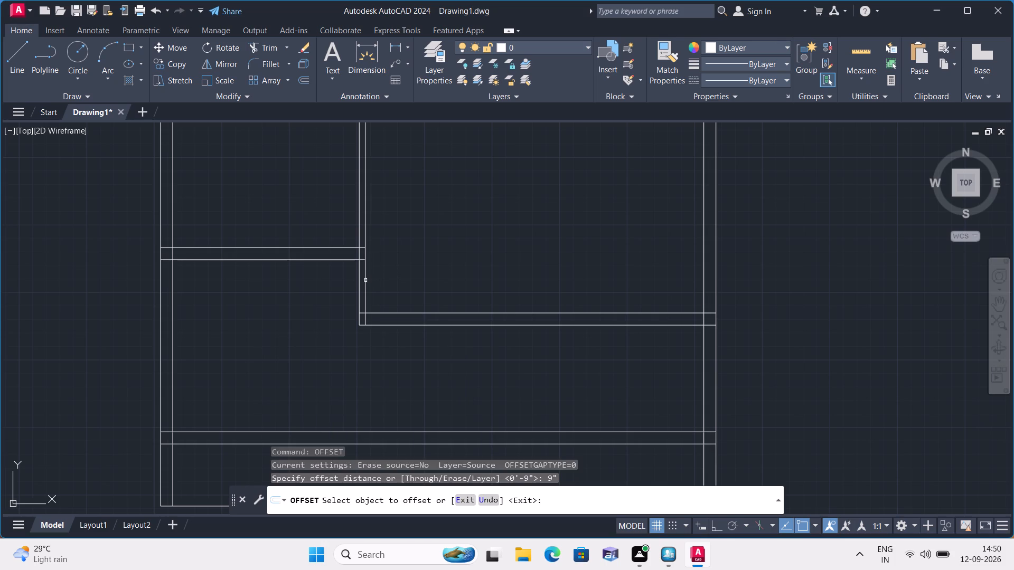
click(366, 283)
click(325, 282)
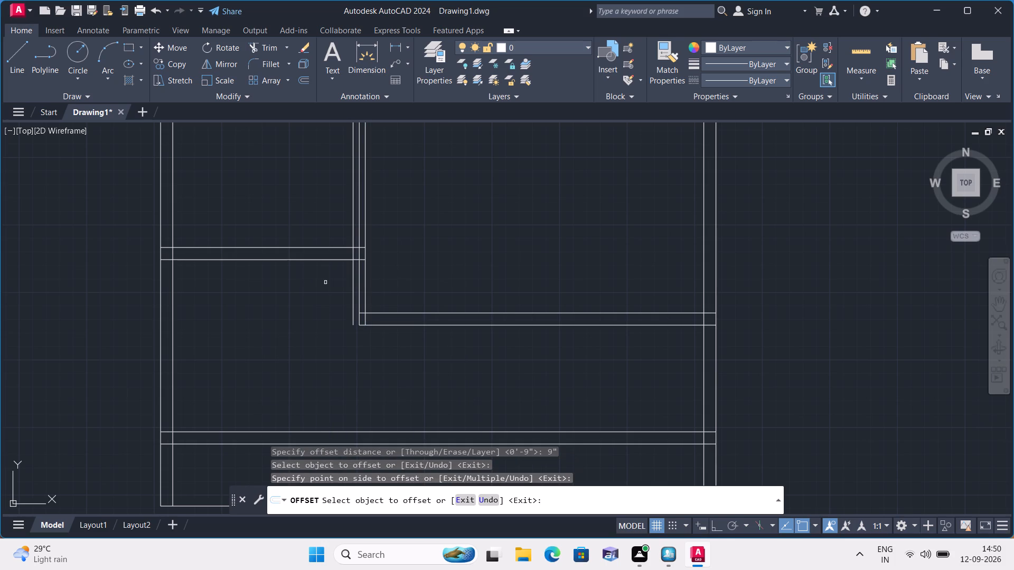
key(Escape)
Trim the new line above the underside of the left room's bottom wall, and trim the partition's middle line and corner leftovers from that wall downward.
middle_drag(314, 313, 312, 366)
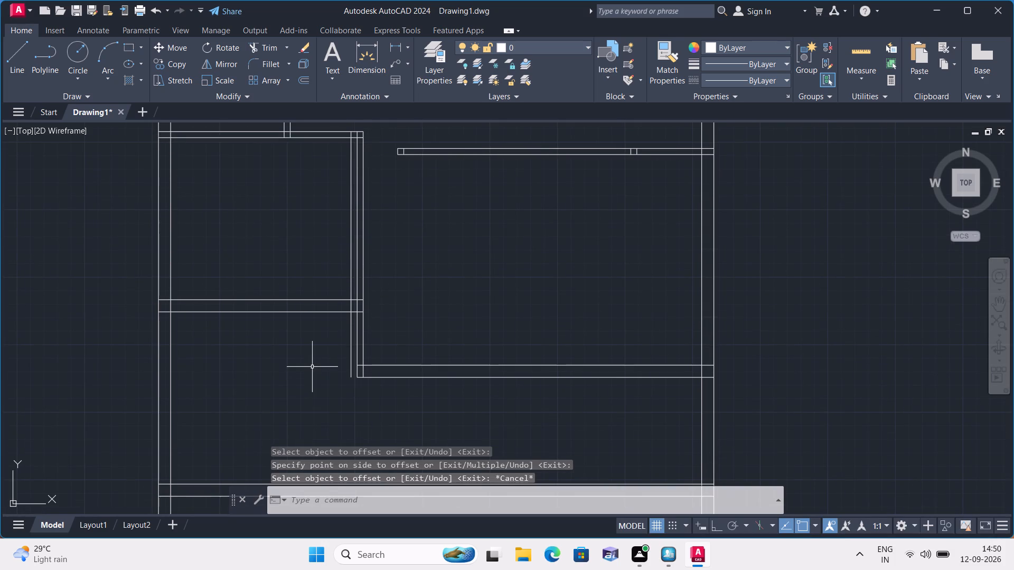
text(trim)
key(space)
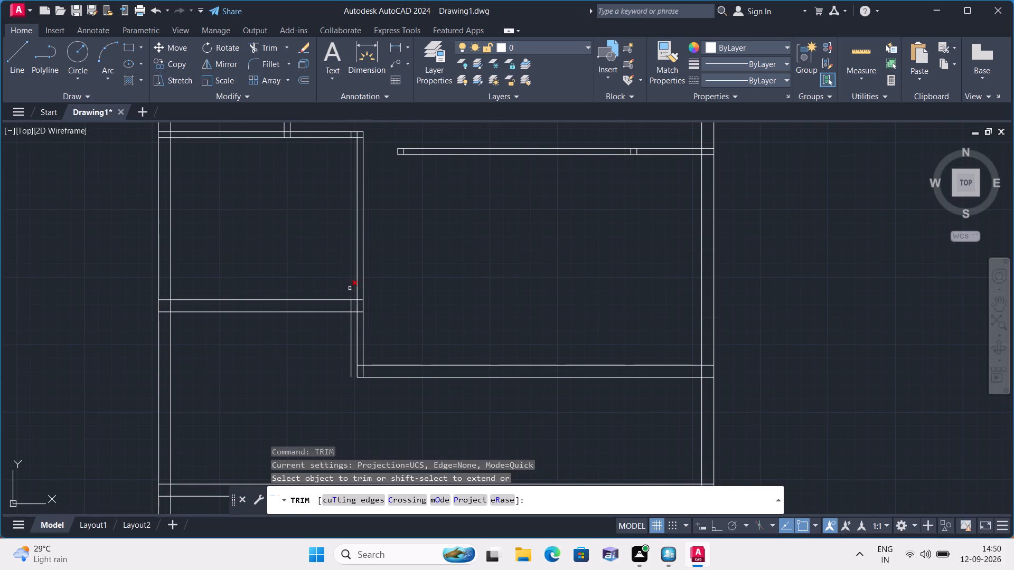
click(350, 289)
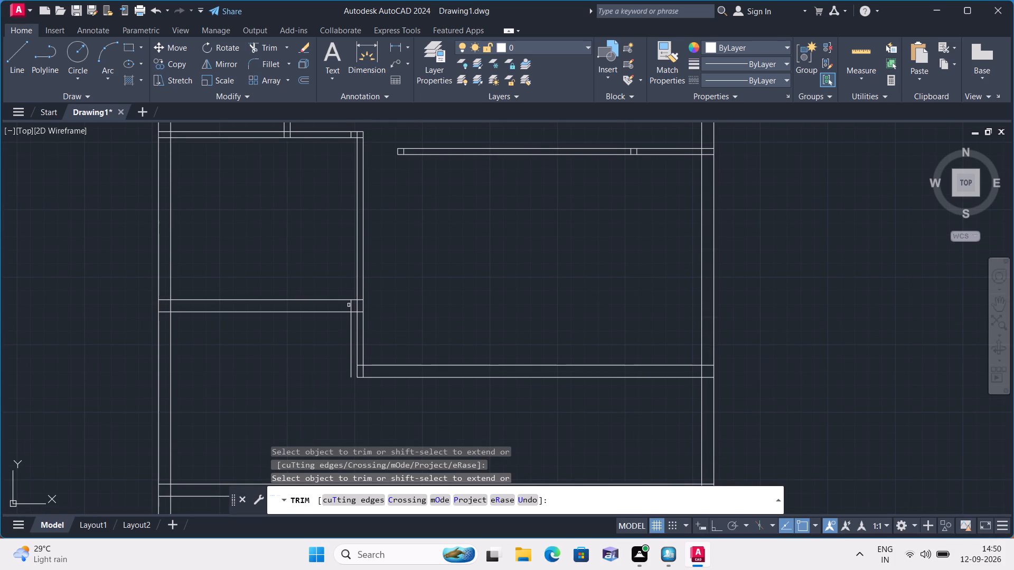
click(350, 305)
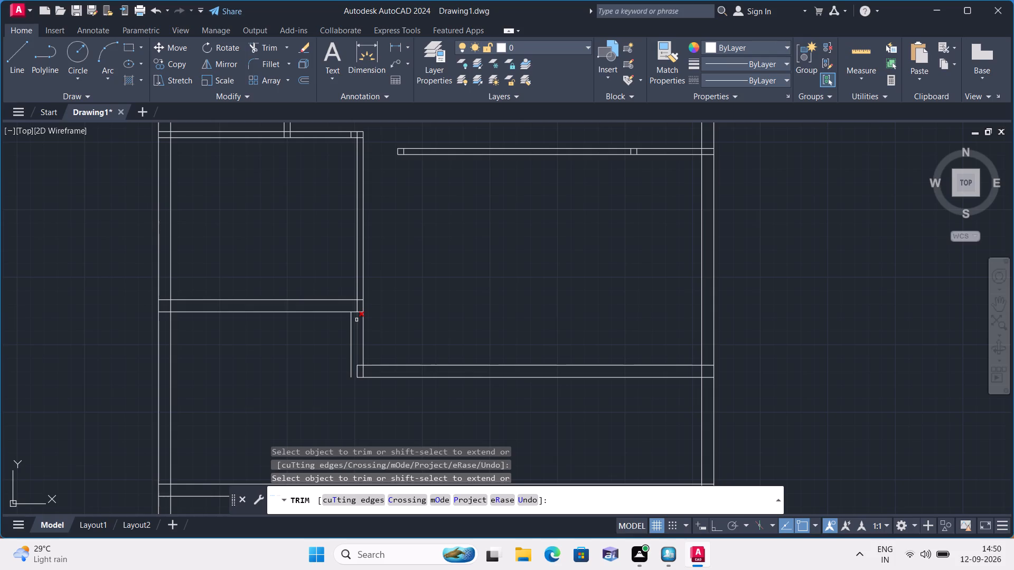
click(356, 320)
click(358, 365)
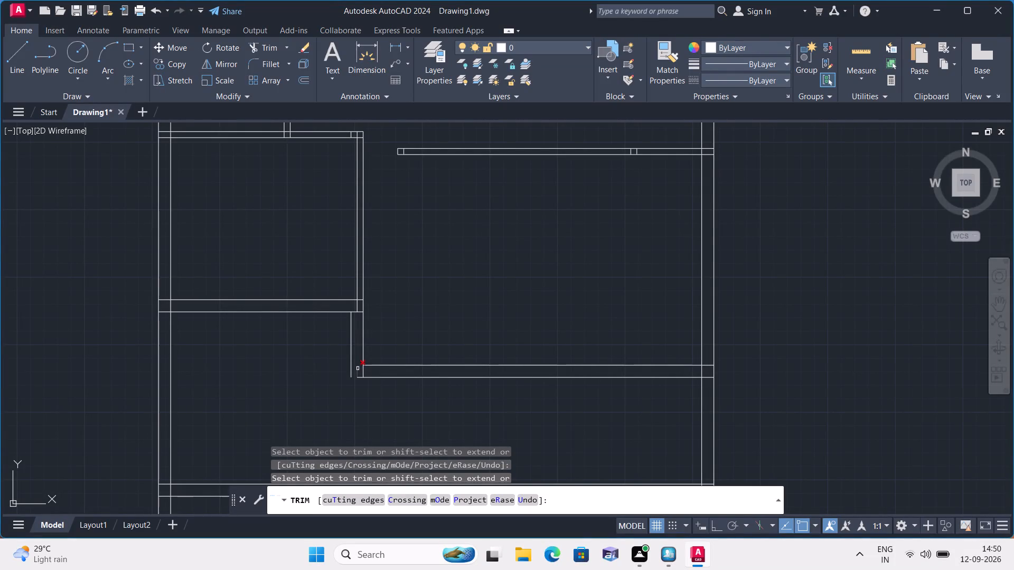
click(358, 368)
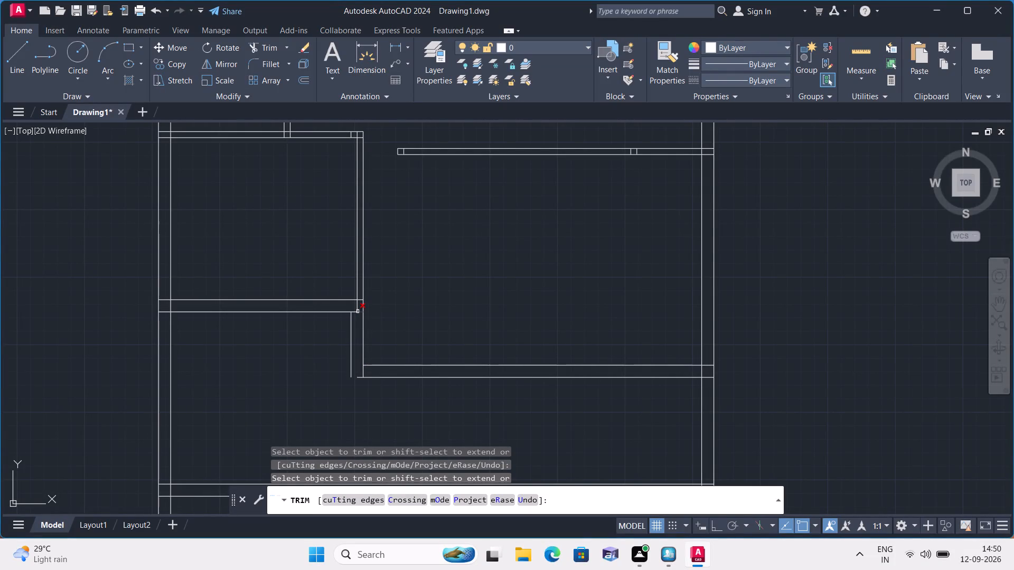
click(358, 307)
key(Escape)
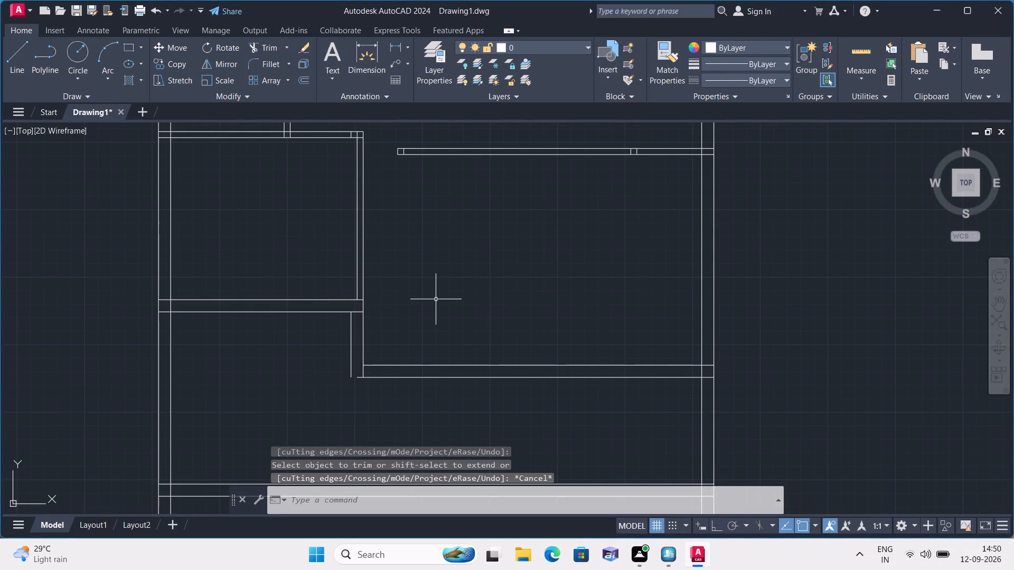
Extend the lower line of the right-hand room's bottom wall left to the new 9" wall line.
text(exte)
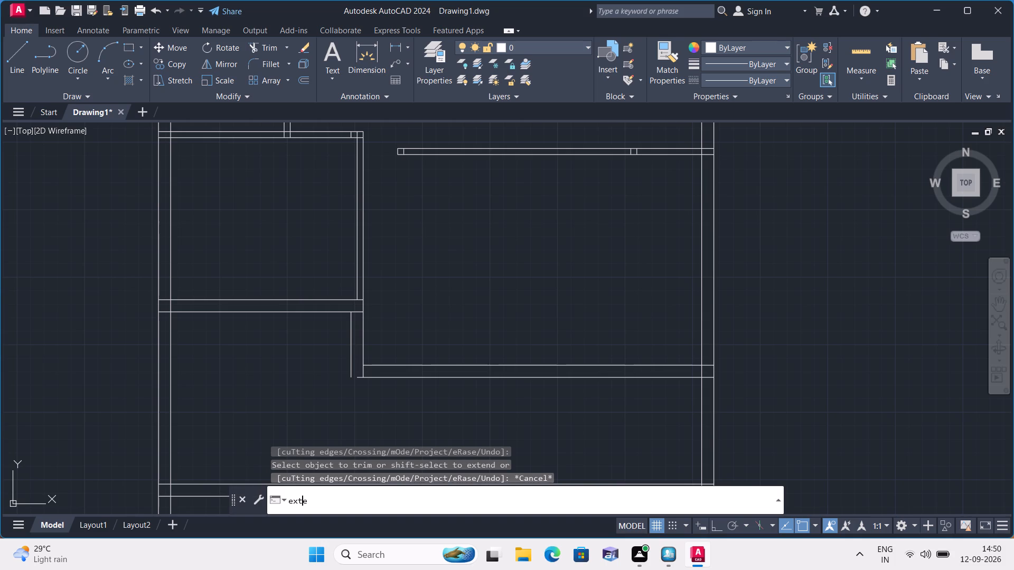
key(space)
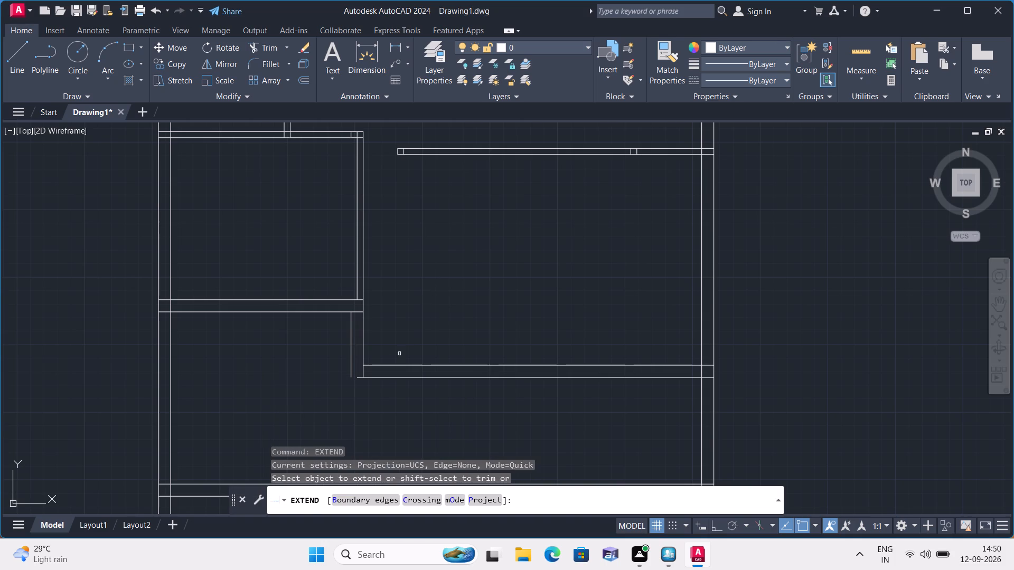
click(359, 376)
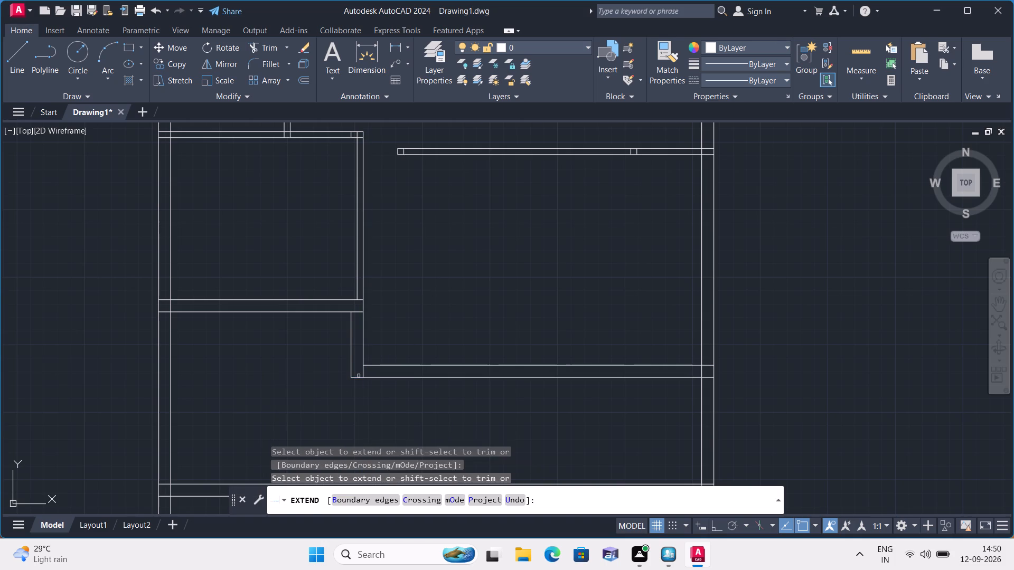
key(Escape)
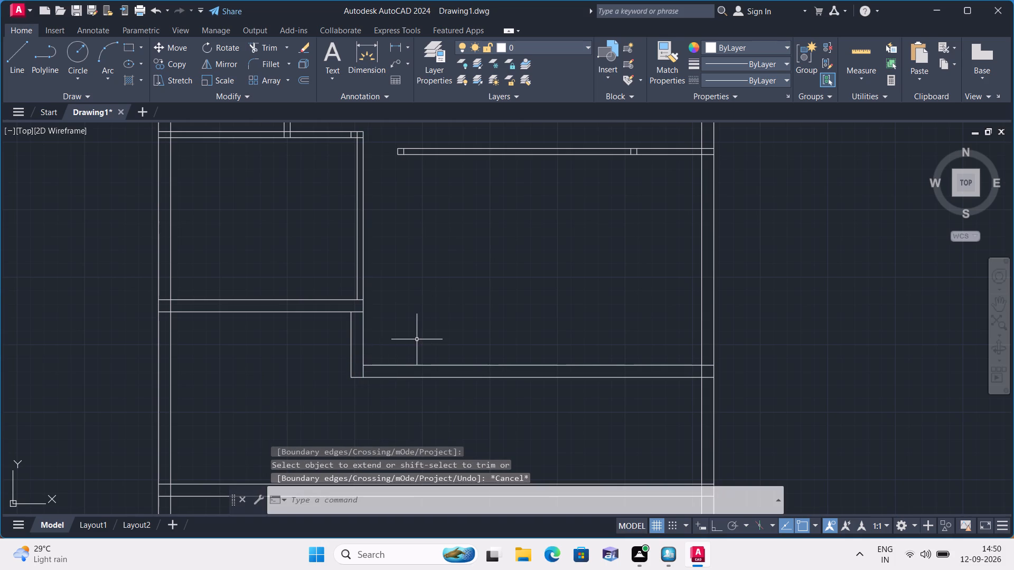
From the upper-left room's lower-right inside corner, draw a line 6" left, continuing down across the partition's thickness as a door jamb.
scroll(417, 339, down, 1)
scroll(448, 246, down, 1)
scroll(461, 289, down, 1)
scroll(447, 283, up, 1)
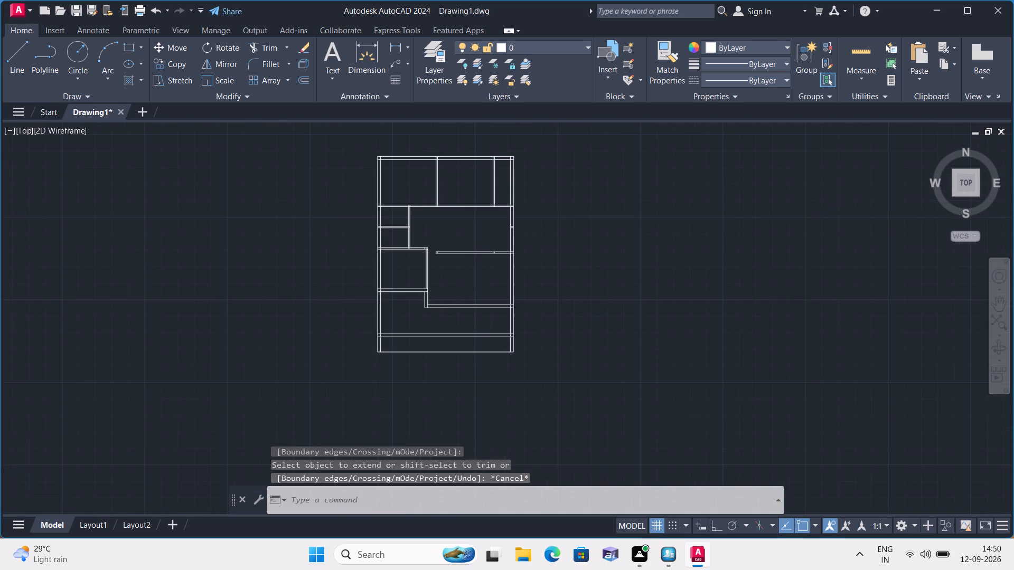
scroll(447, 283, up, 1)
middle_drag(433, 264, 446, 328)
scroll(404, 221, down, 1)
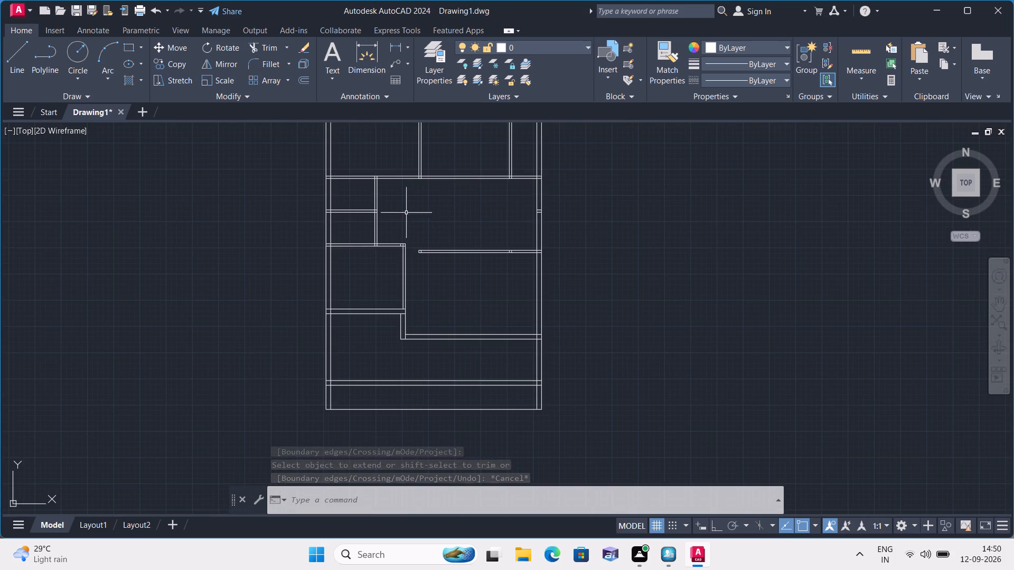
middle_drag(406, 213, 441, 272)
scroll(388, 174, down, 1)
middle_drag(401, 191, 482, 294)
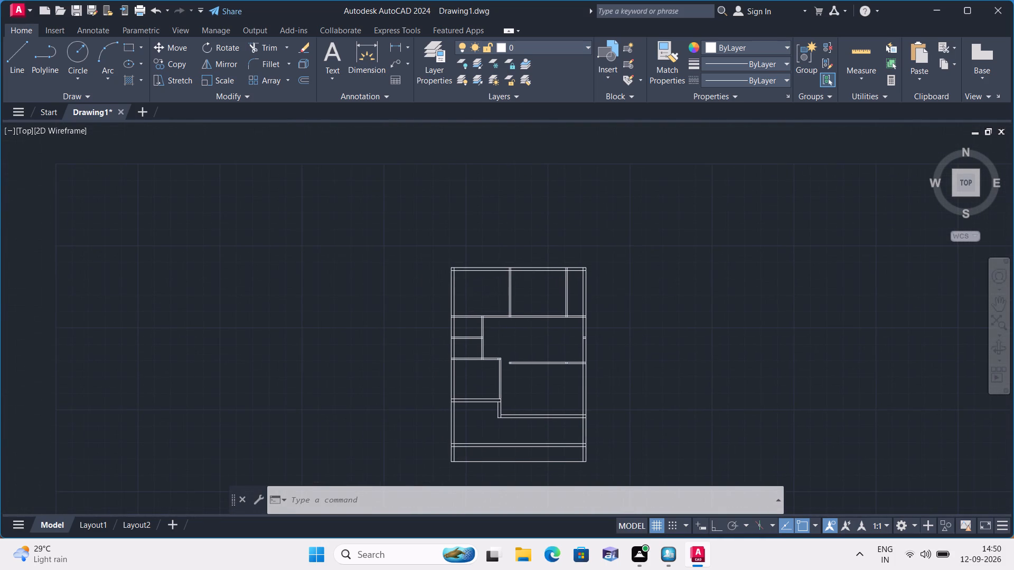
scroll(485, 290, up, 2)
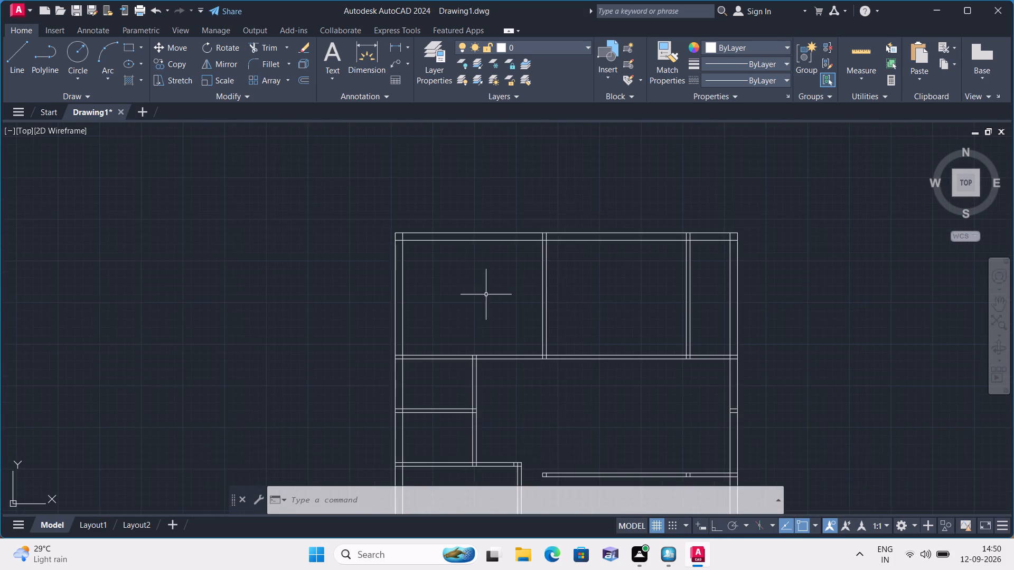
scroll(486, 294, down, 1)
text(l)
key(space)
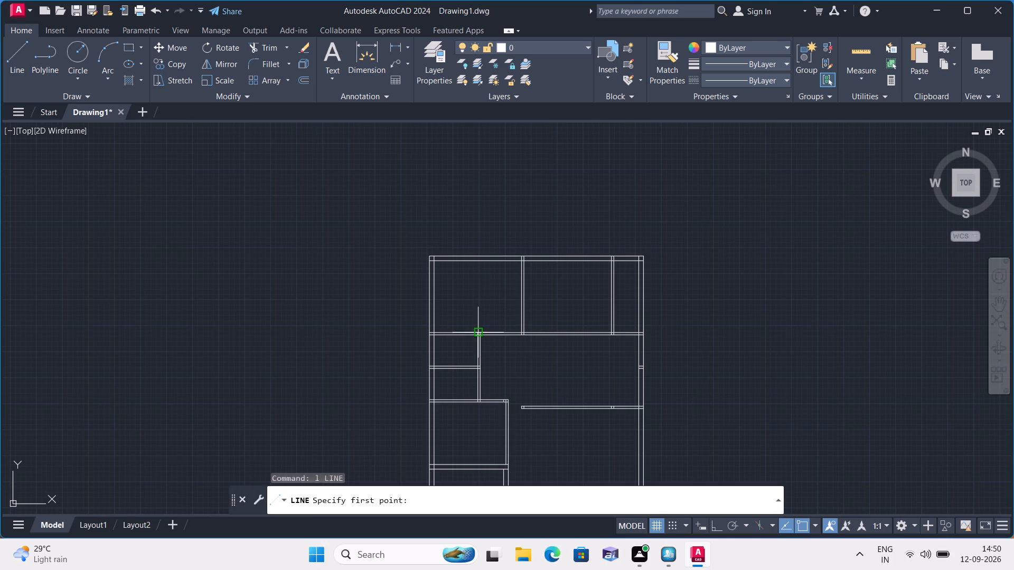
scroll(492, 338, up, 2)
scroll(577, 323, up, 2)
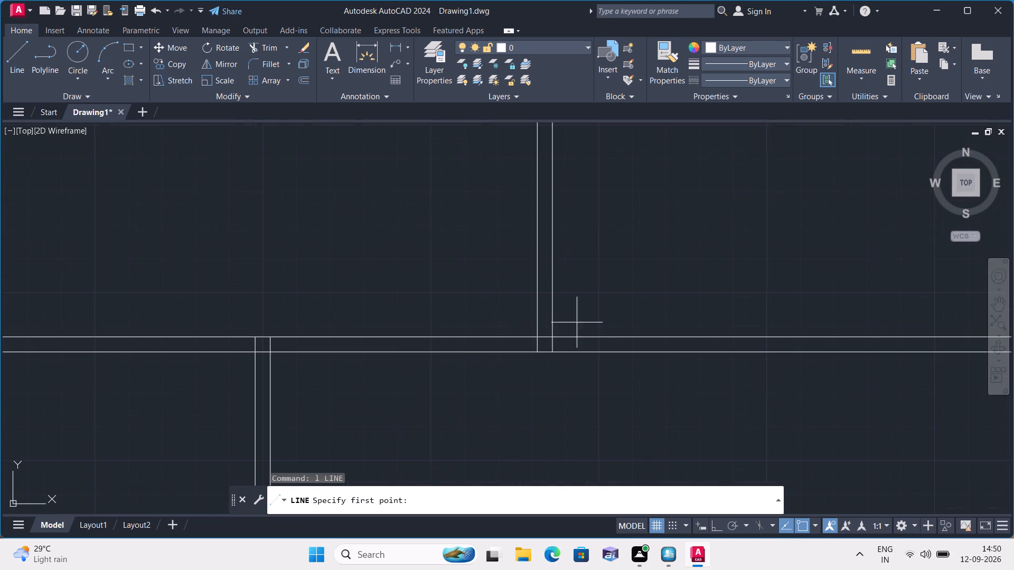
click(536, 338)
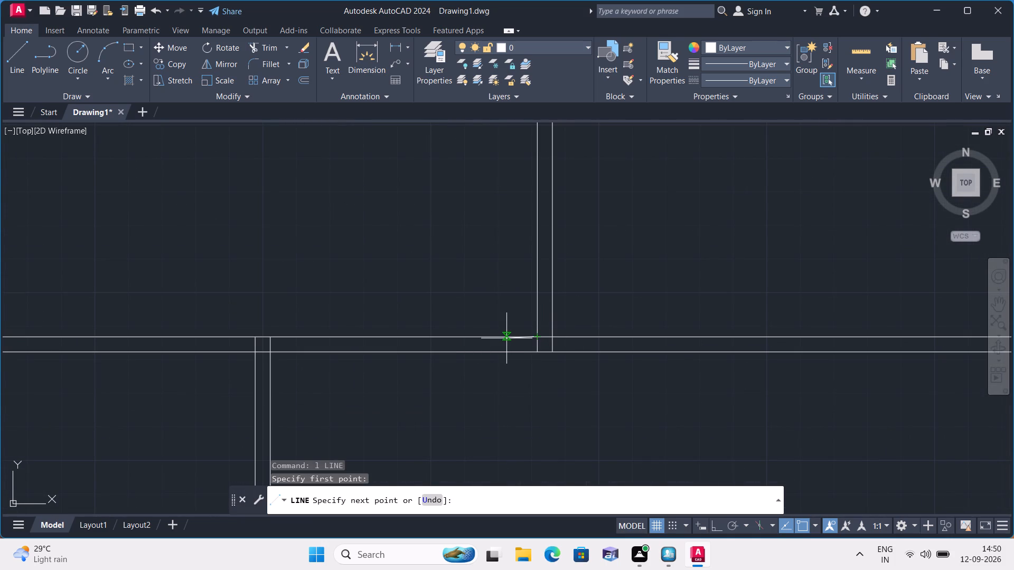
text(6")
key(space)
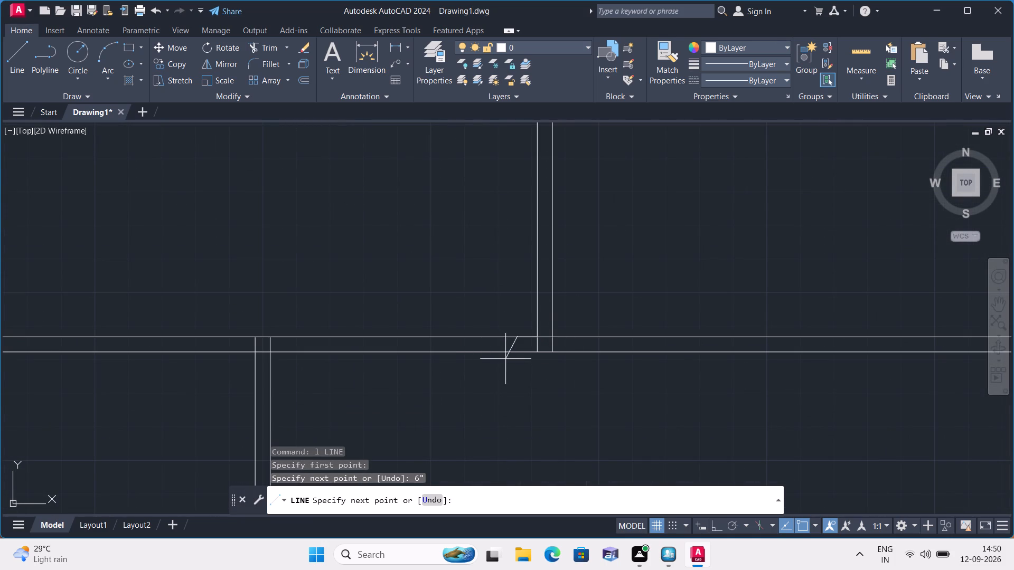
click(519, 353)
key(space)
key(space)
From the jamb's midpoint, draw consecutive leftward segments of 2", 3' and 2" inside the partition with Ortho on.
click(518, 345)
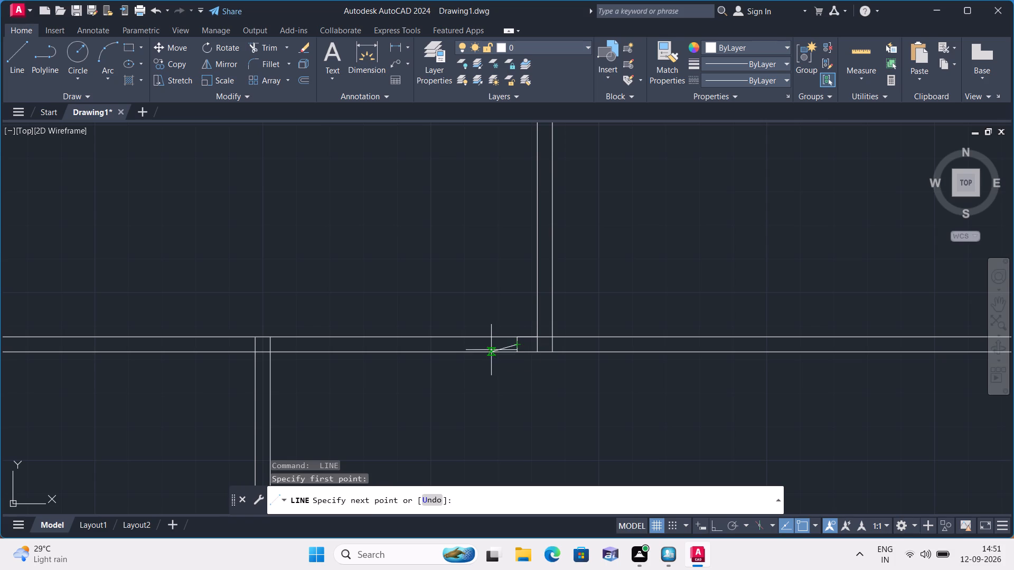
key(F8)
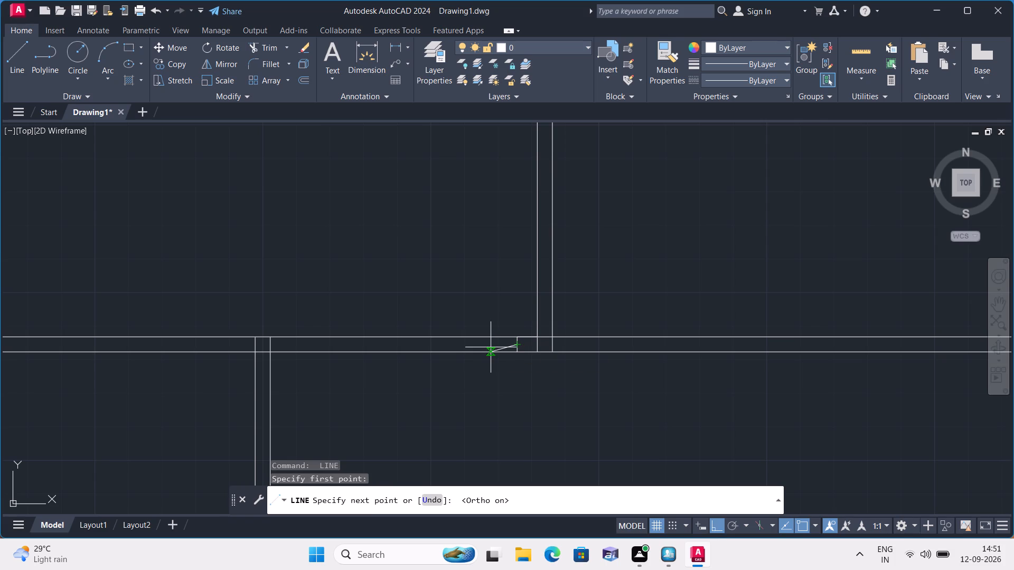
text(2")
key(space)
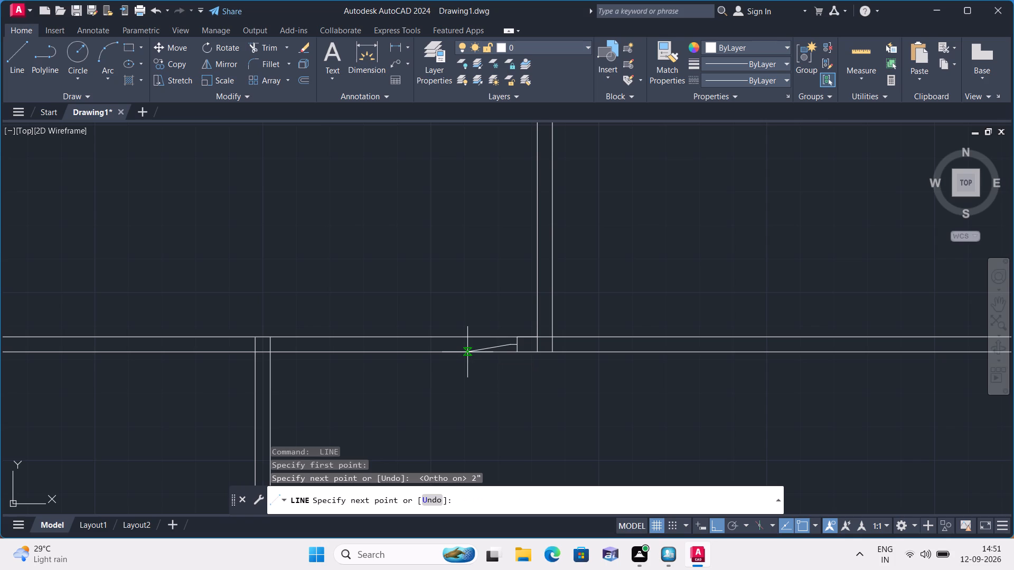
text(3')
key(space)
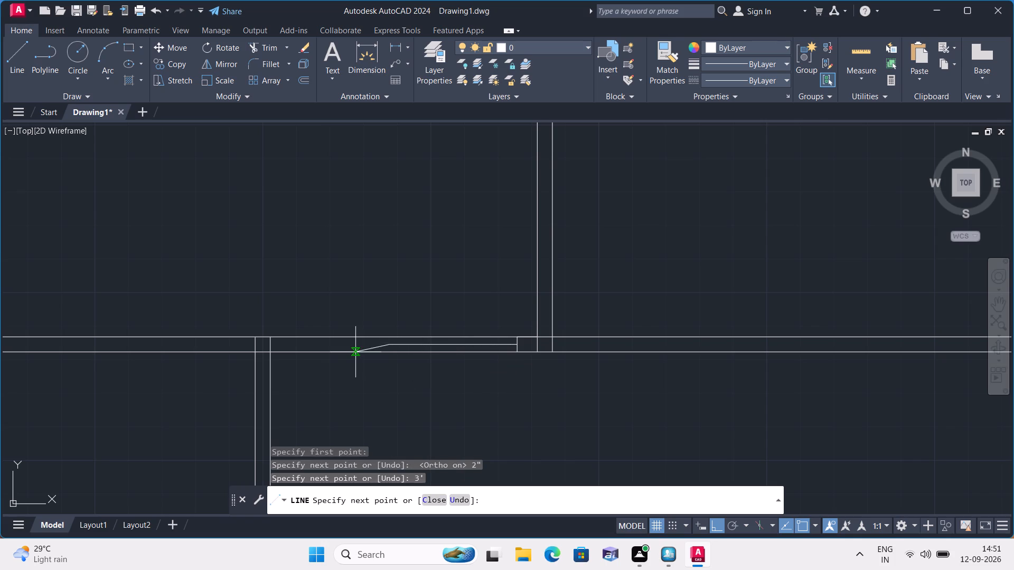
text(2")
key(space)
Draw the opposite door jamb from the end of the 2" segment up and down to both partition lines.
scroll(372, 331, up, 2)
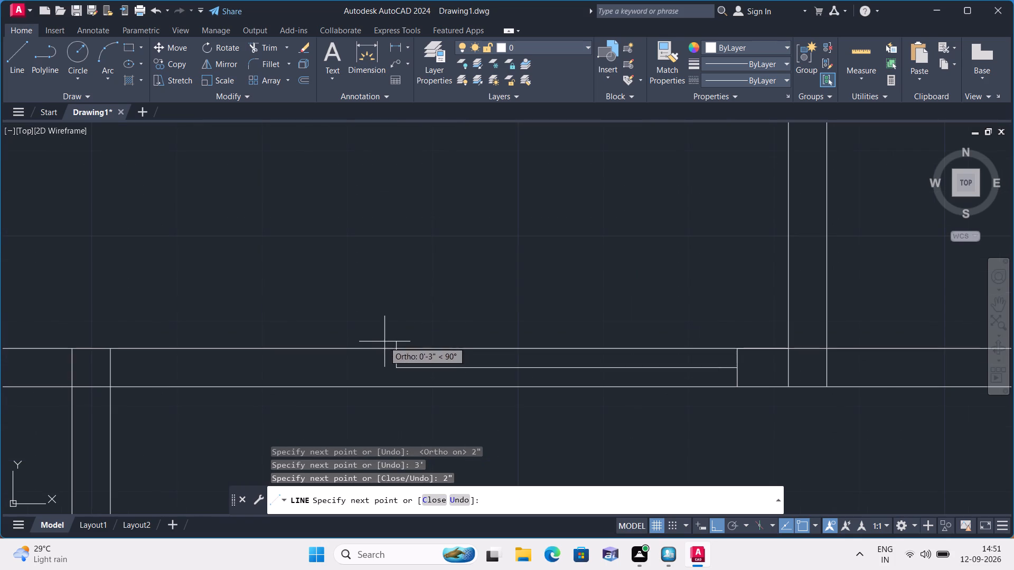
click(396, 345)
key(space)
key(space)
click(396, 365)
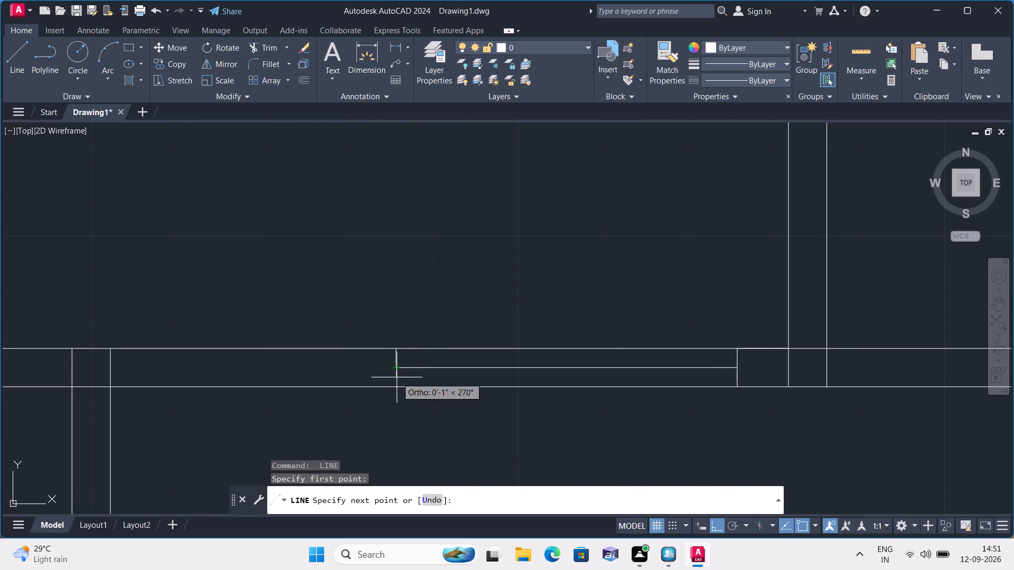
click(392, 389)
key(space)
Delete the 3' middle segment and the 6" helper line beside the door opening.
click(455, 368)
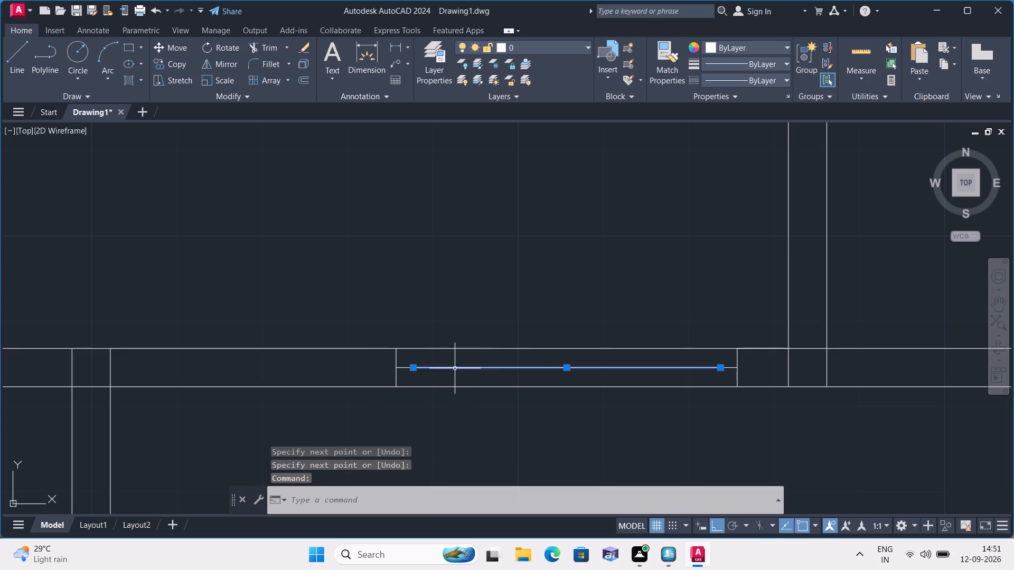
scroll(521, 347, down, 1)
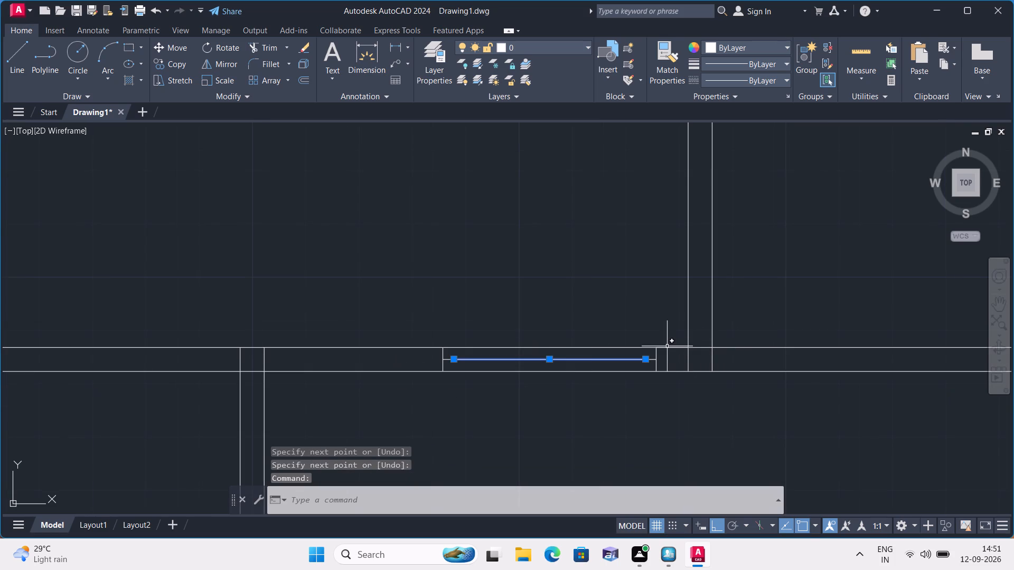
click(667, 346)
key(Delete)
Draw a 3' vertical door-leaf line upward from the free end of the 2" stub on the opening's right jamb.
text(l)
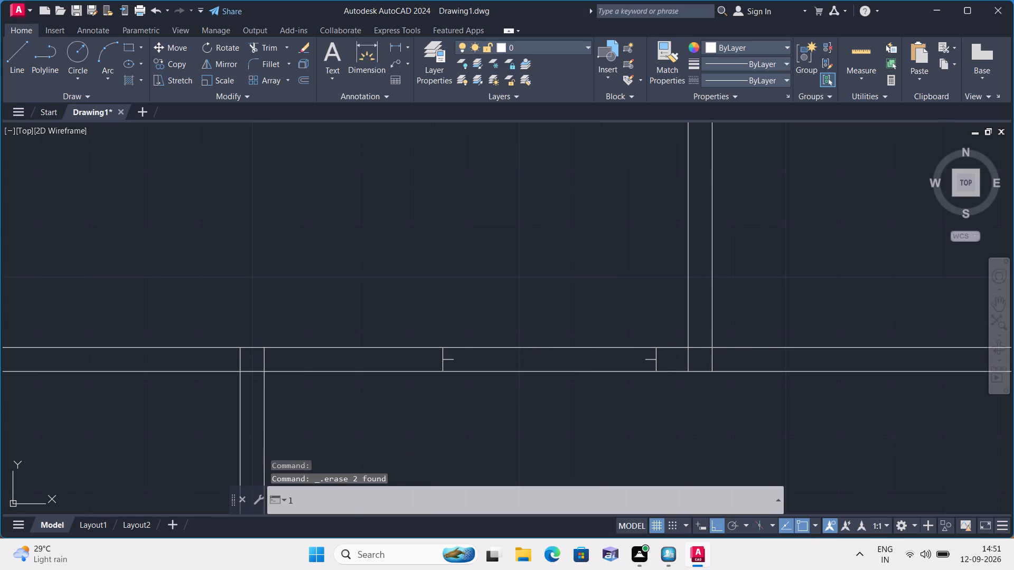
key(space)
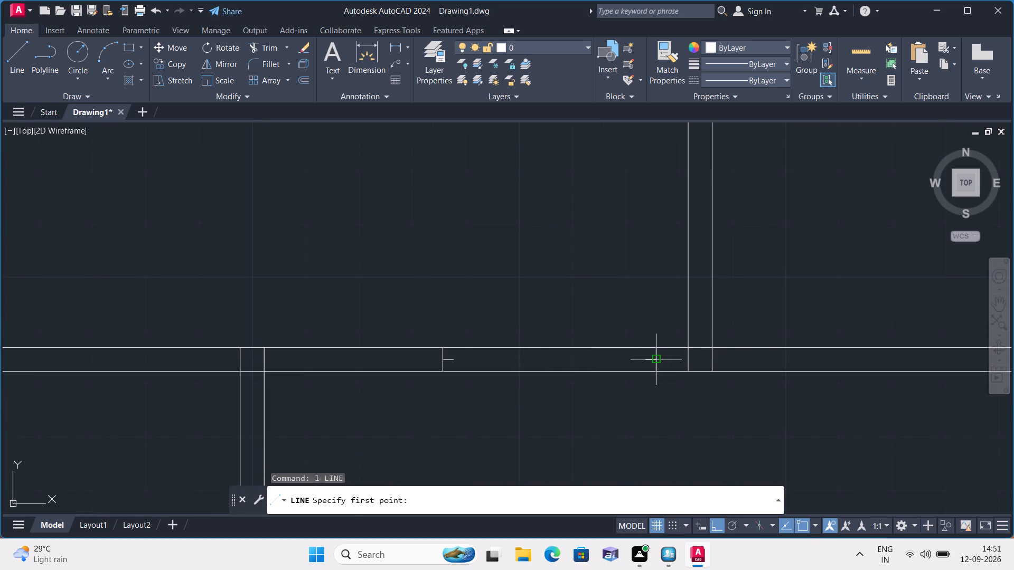
click(646, 356)
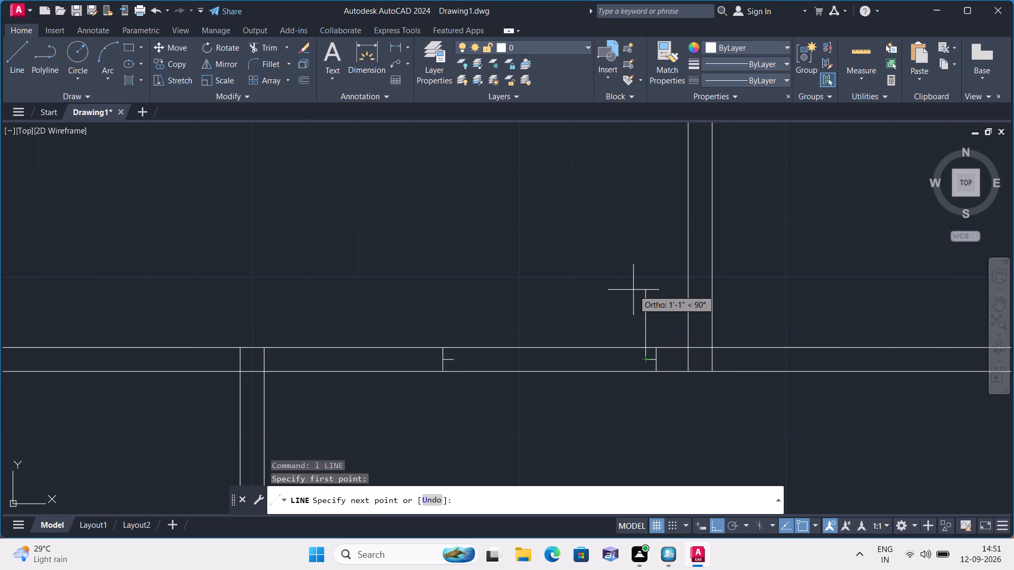
text(3')
key(space)
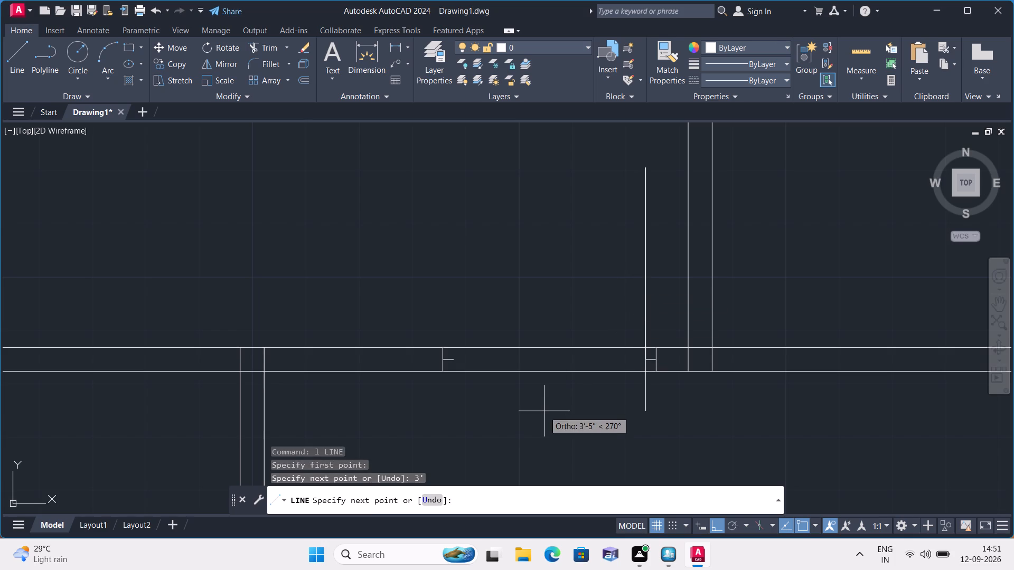
key(Escape)
Draw the door-swing arc with Start, End, Direction from the leaf's top to the left stub's end, curving up into the room.
click(96, 73)
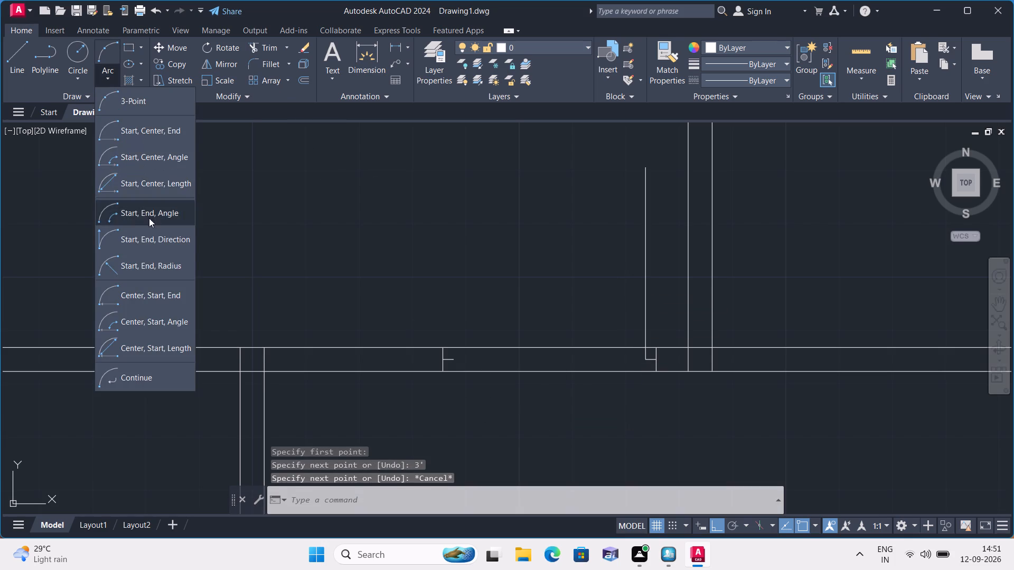
click(154, 233)
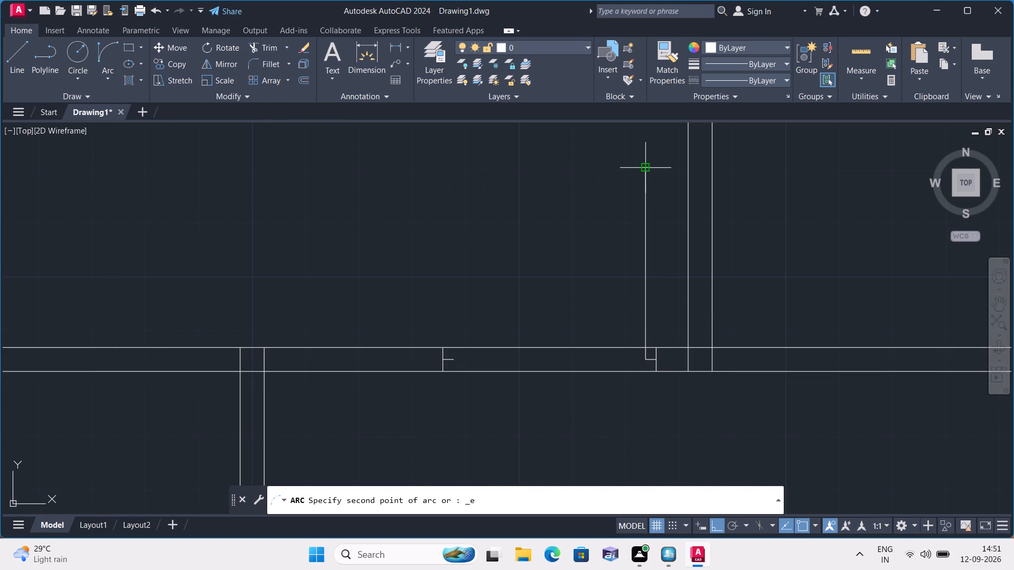
click(643, 164)
click(457, 358)
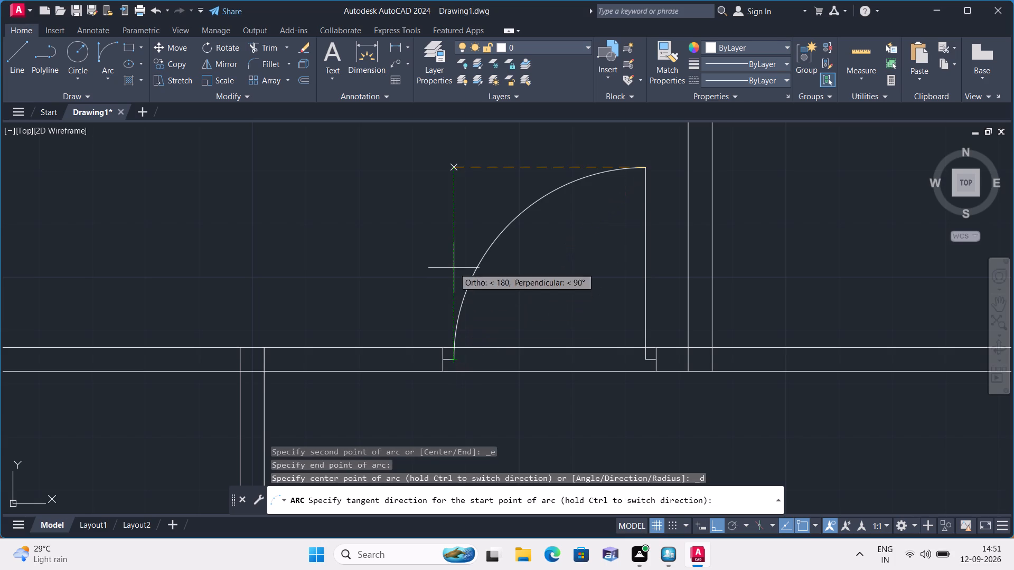
click(454, 266)
From the adjoining upper room's lower-left inside corner, draw a line 6" right, continuing down across the partition's thickness as a door jamb.
scroll(454, 266, down, 2)
scroll(476, 184, up, 1)
scroll(519, 122, down, 1)
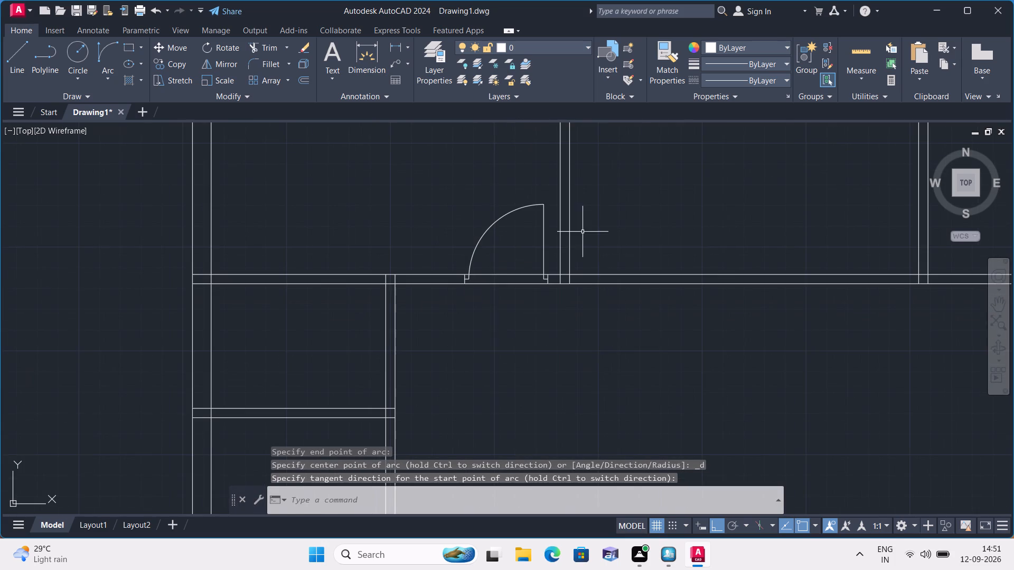
middle_drag(586, 233, 439, 255)
key(l)
key(space)
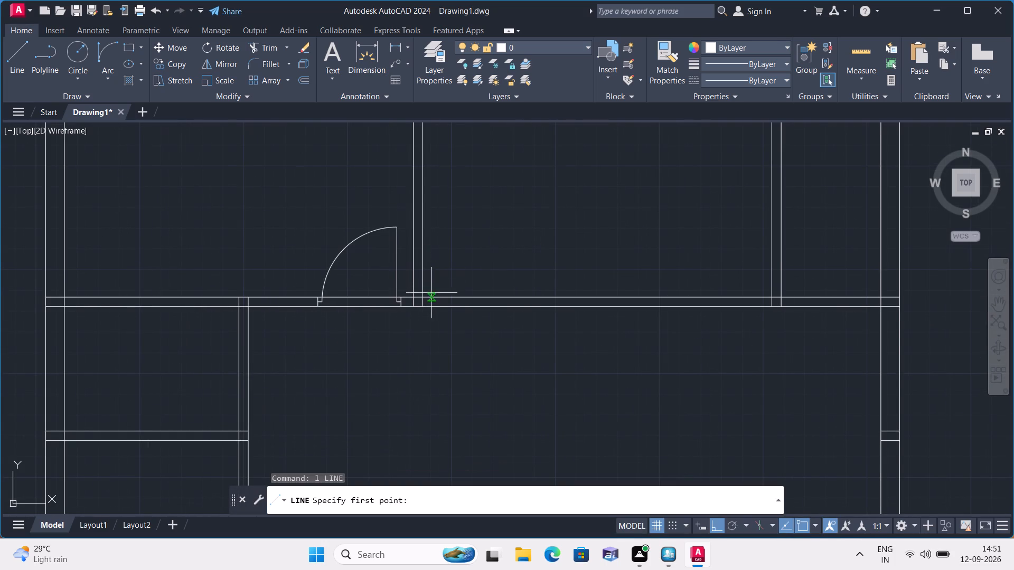
click(422, 298)
text(6")
key(space)
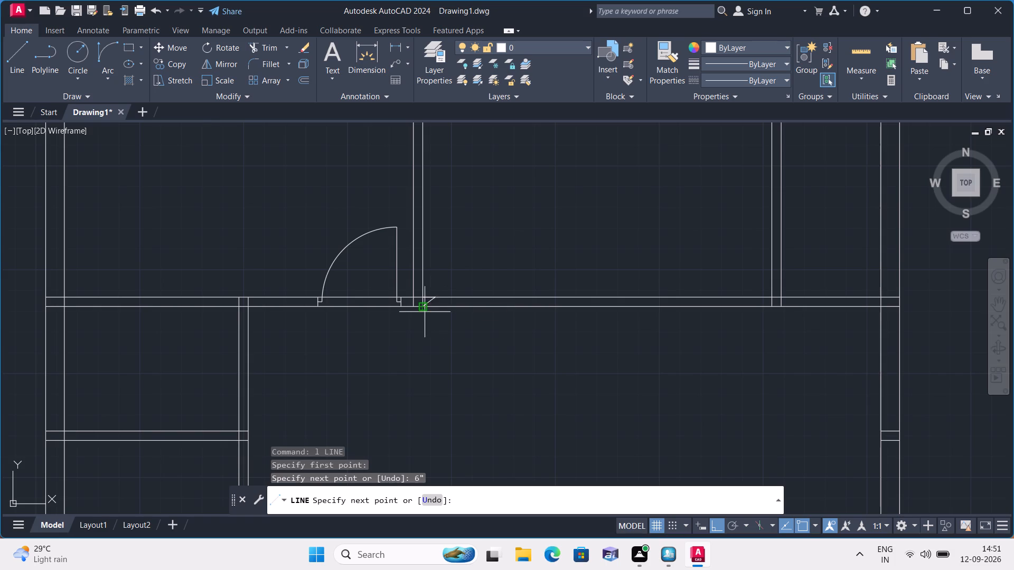
click(436, 308)
key(space)
From the new jamb's midpoint, draw consecutive rightward segments of 2", 3' and 2" inside the partition.
key(space)
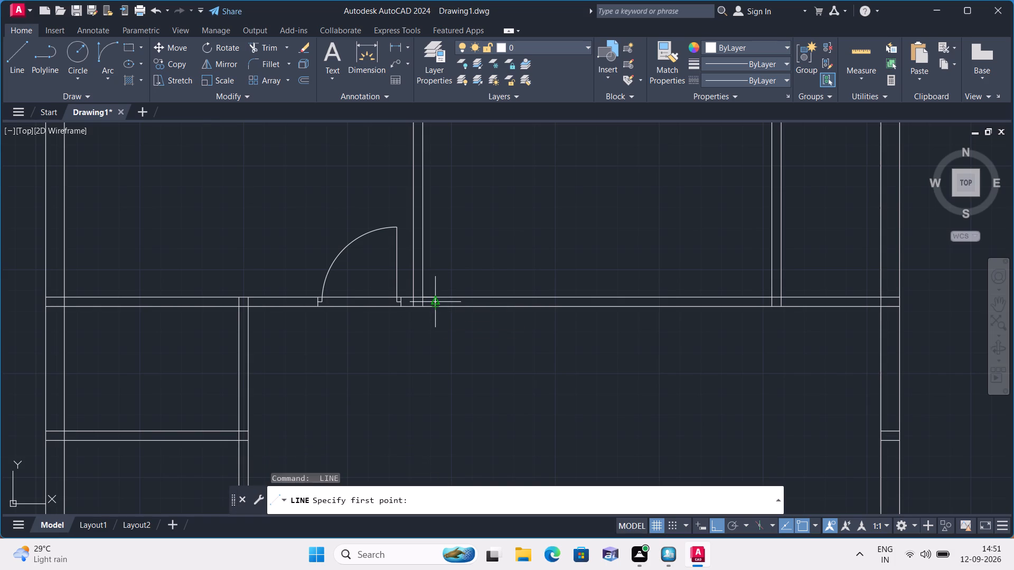
scroll(436, 298, up, 3)
click(425, 315)
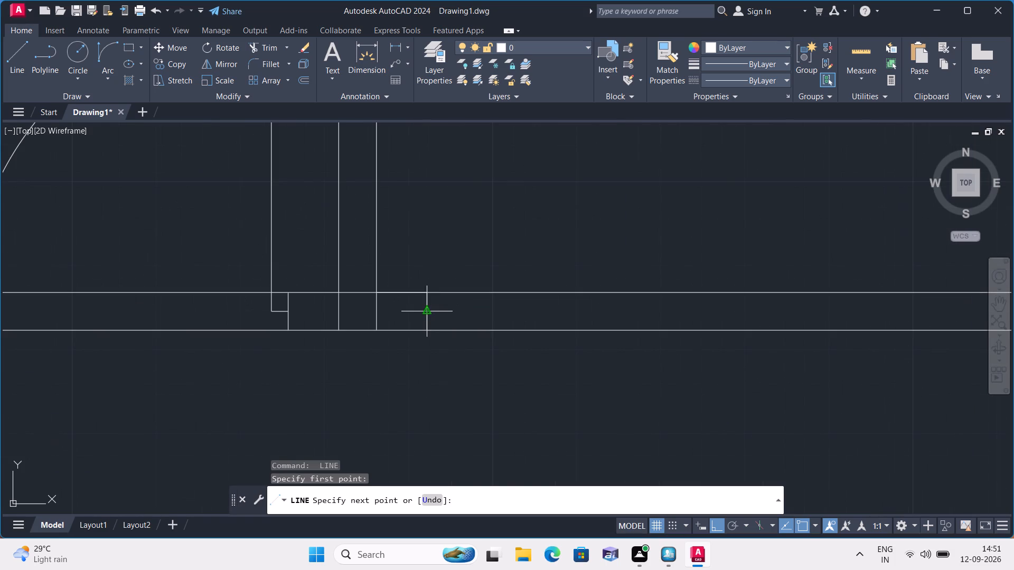
text(2")
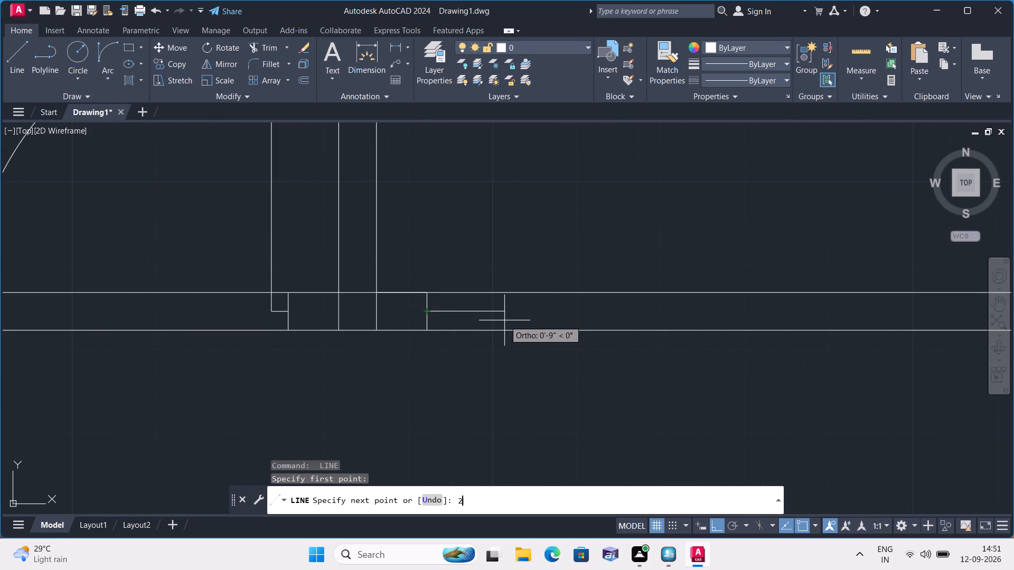
key(space)
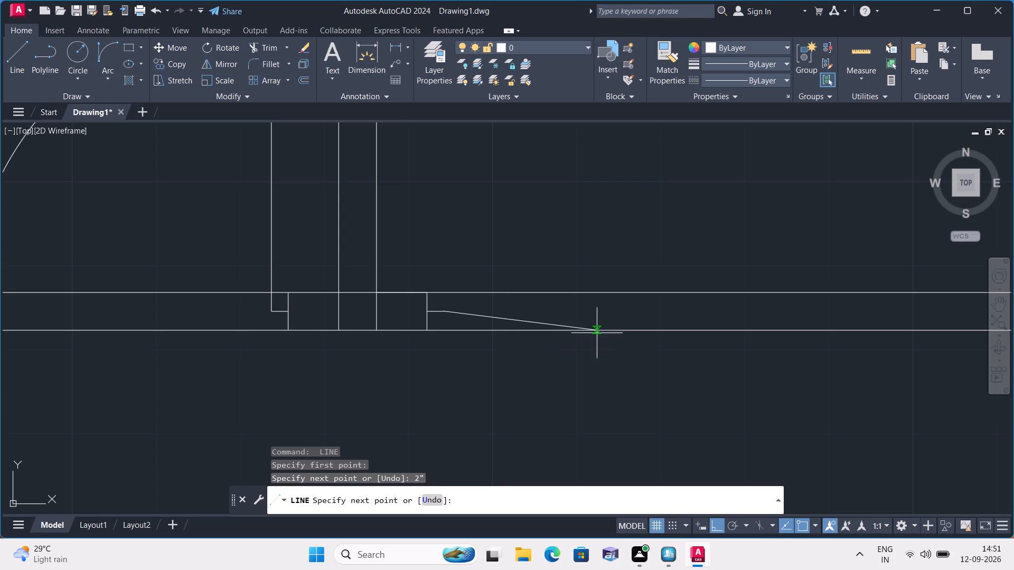
text(3;)
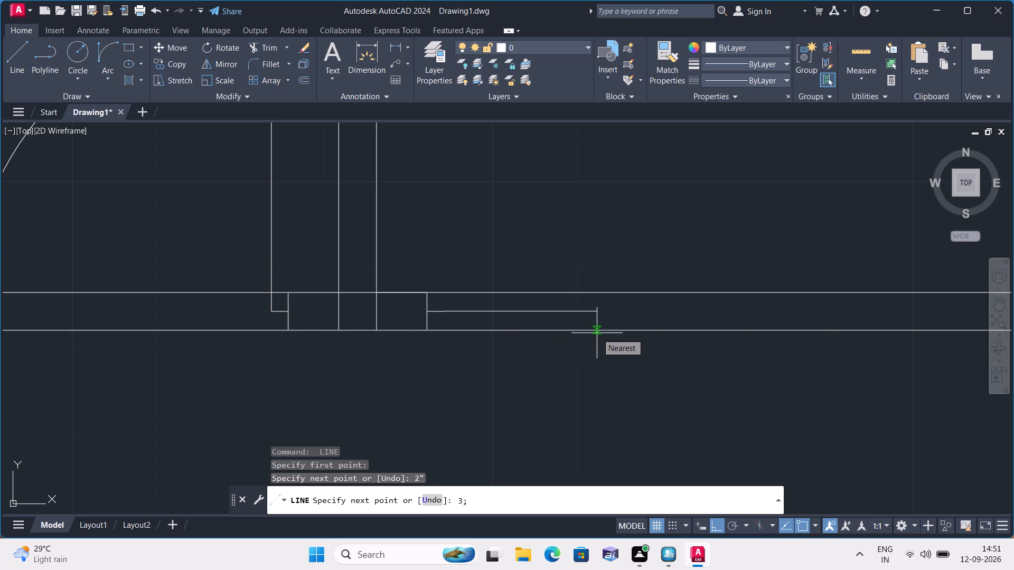
key(BackSpace)
text(')
key(space)
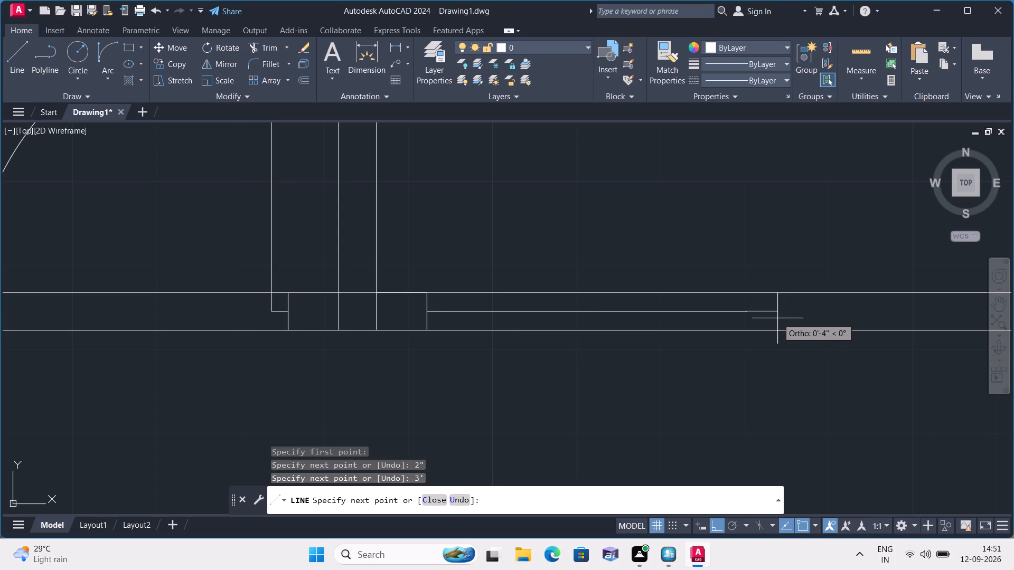
text(2")
key(space)
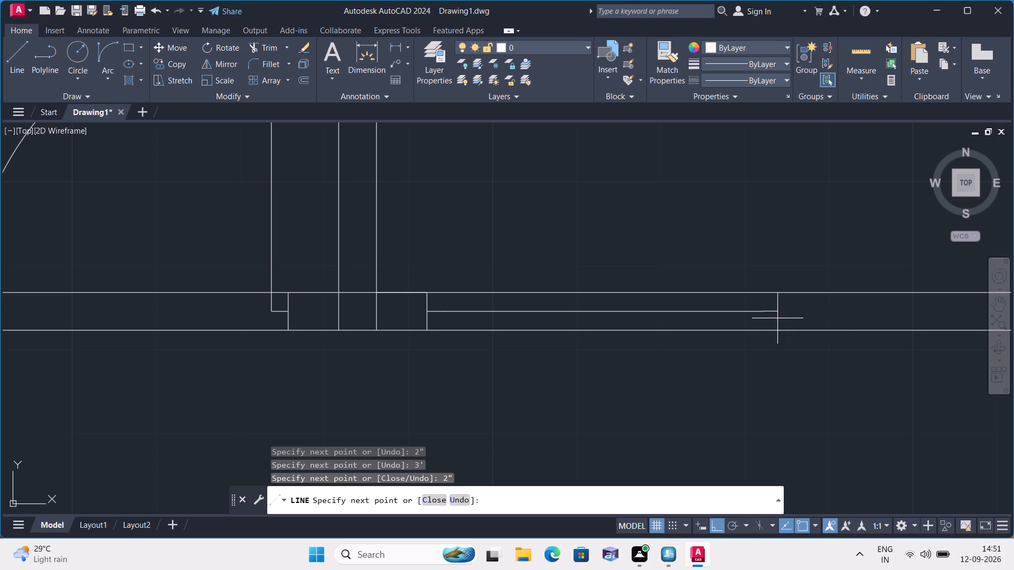
Draw the opposite door jamb from the end of the last 2" segment up and down to both partition lines.
click(759, 290)
key(space)
key(space)
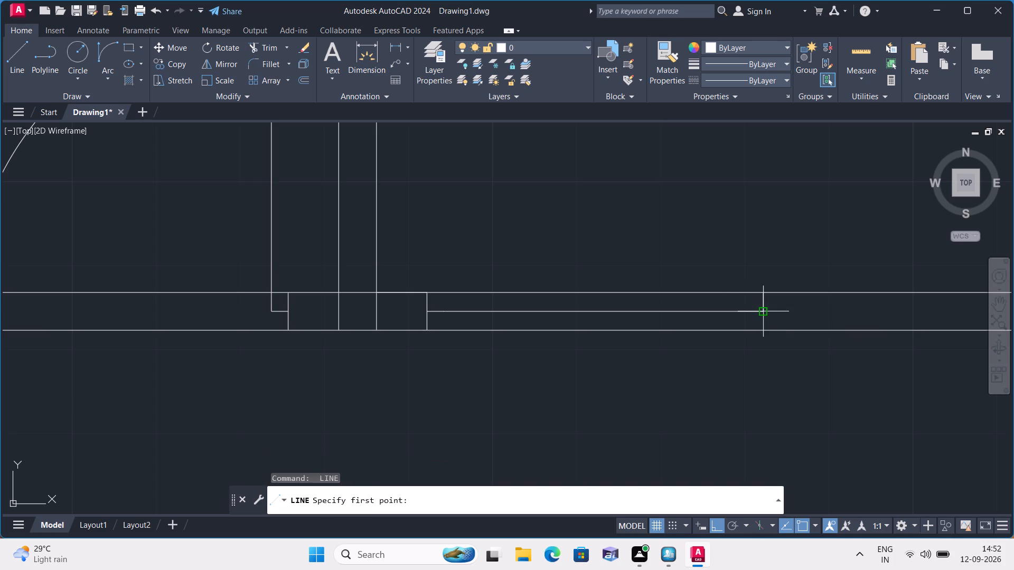
click(764, 311)
click(766, 332)
key(space)
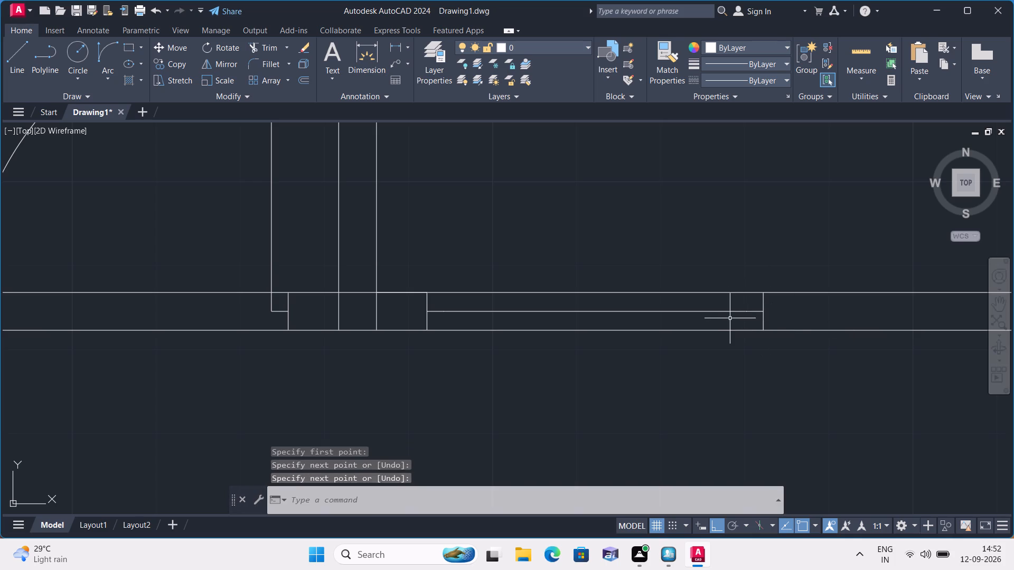
Delete the 3' middle segment and the 6" helper line beside the second door opening.
click(725, 310)
click(389, 293)
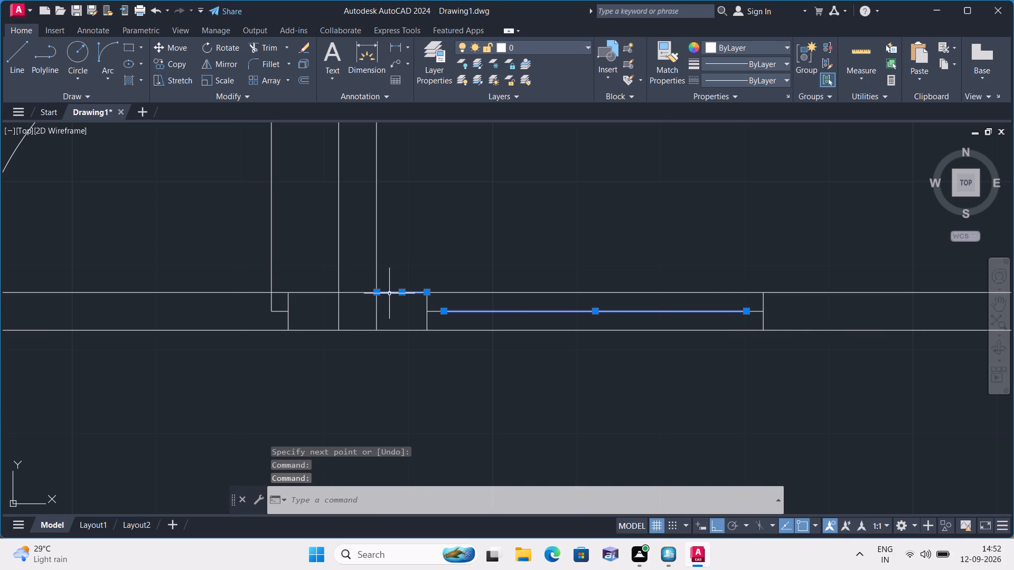
key(Delete)
Draw a 3' vertical door-leaf line upward from the free end of the second opening's left 2" stub.
text(l)
key(space)
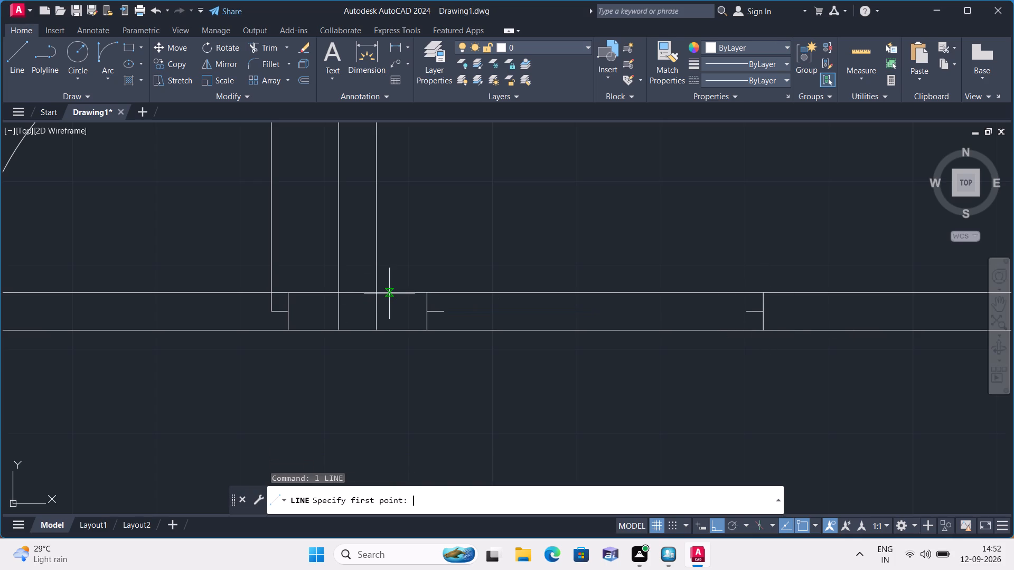
click(445, 310)
text(3')
key(space)
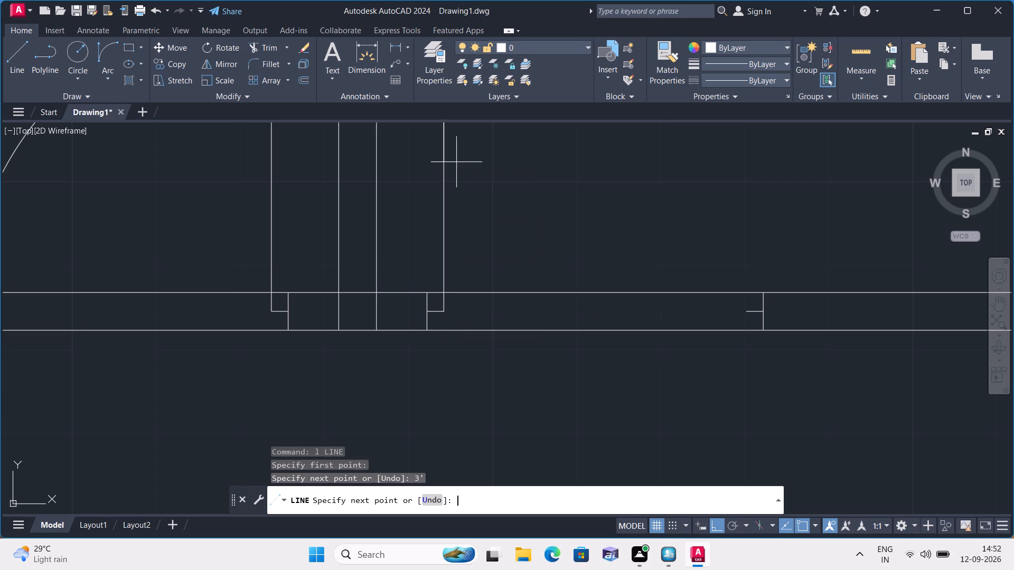
key(Escape)
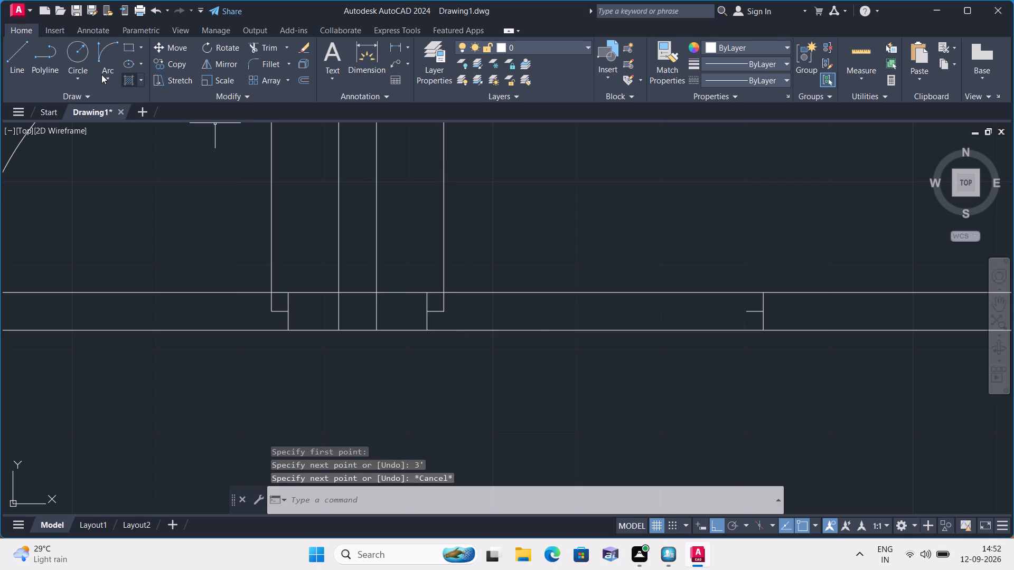
Draw the second door's swing arc with Start, End, Direction from the leaf's top to the right stub's end, curving up into the room.
click(101, 74)
click(143, 242)
scroll(413, 184, down, 1)
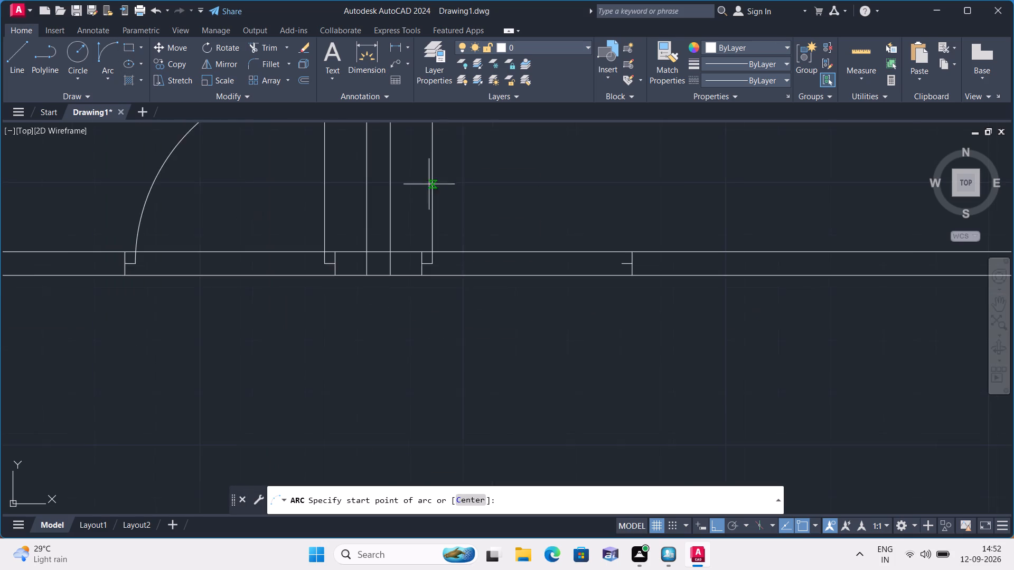
scroll(438, 184, down, 1)
middle_drag(441, 185, 440, 226)
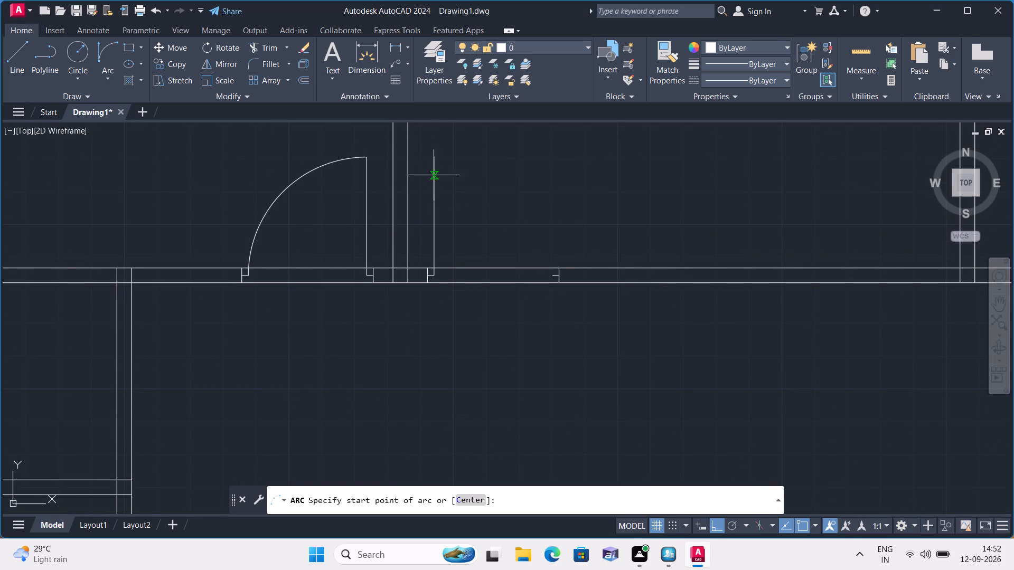
click(430, 153)
click(551, 273)
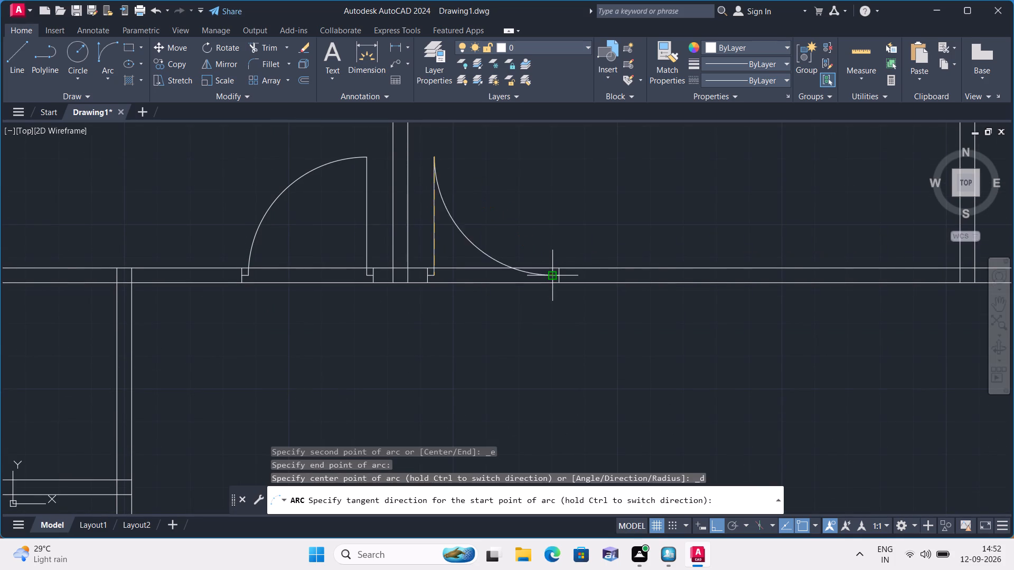
click(559, 210)
From the small left room's upper-right inside corner, draw a line 6" left, continuing up across the partition's thickness as a door jamb.
scroll(559, 210, down, 3)
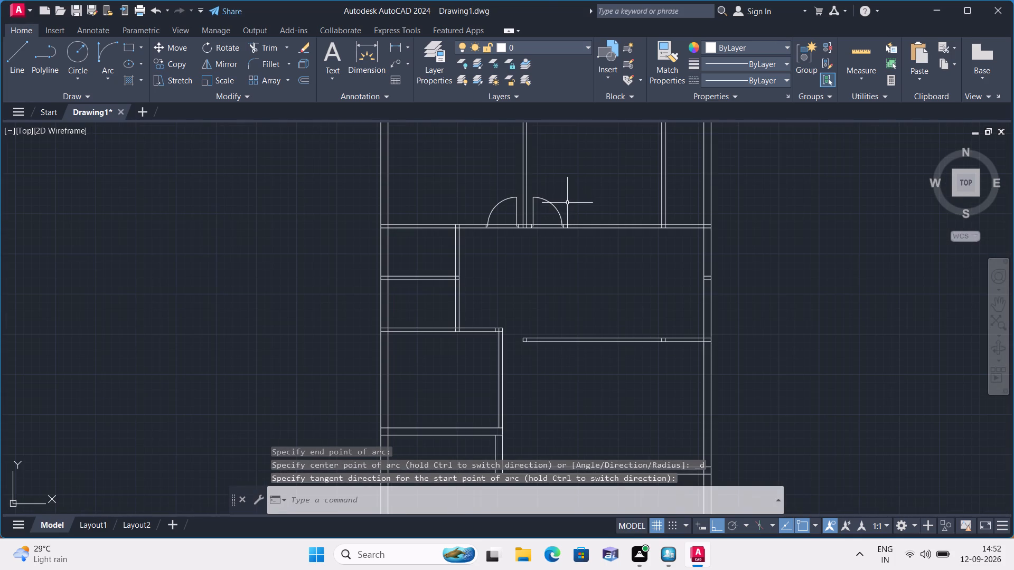
scroll(624, 246, down, 1)
scroll(571, 264, up, 2)
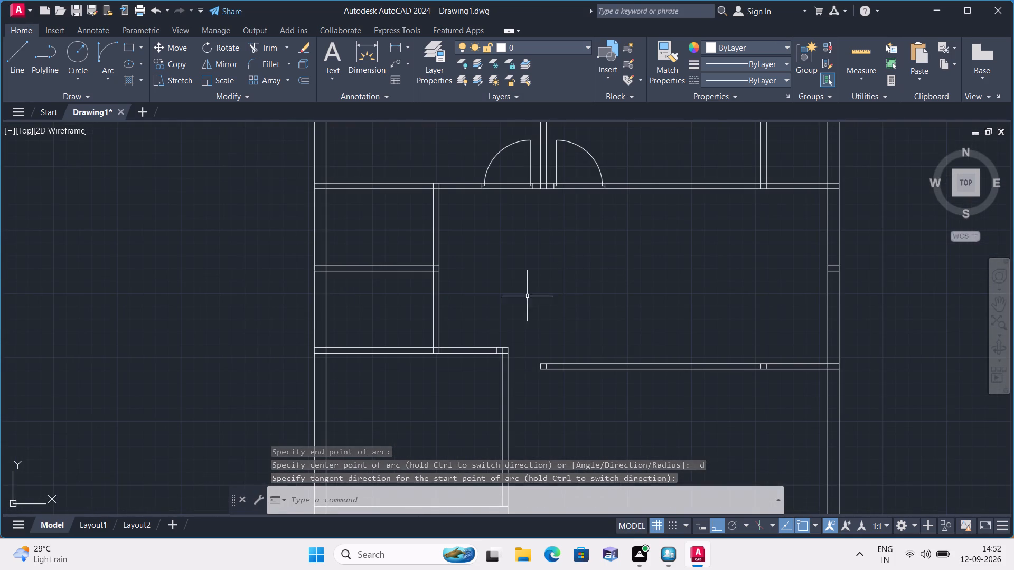
scroll(389, 225, up, 1)
middle_drag(389, 225, 482, 329)
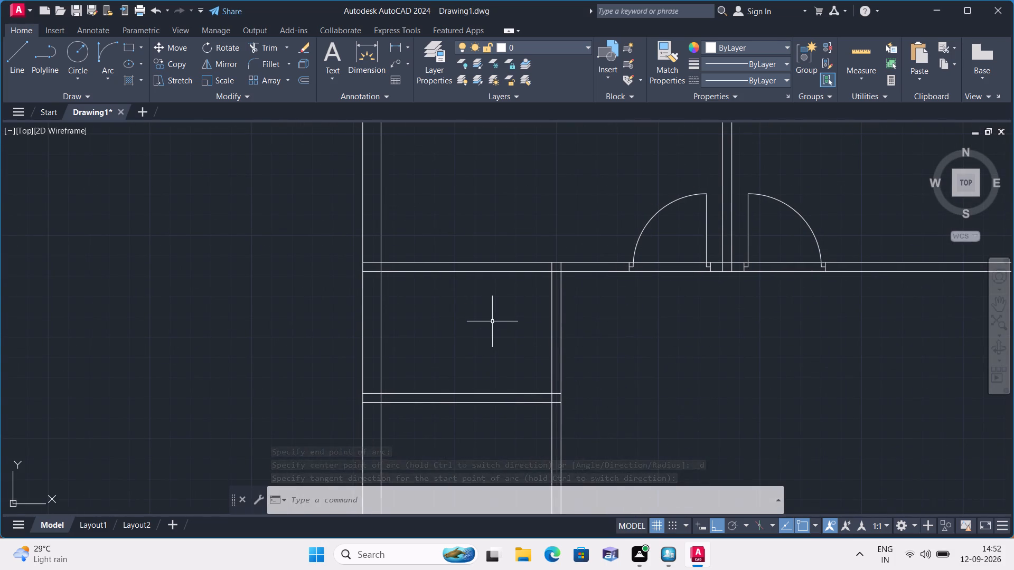
text(l)
key(space)
scroll(491, 325, up, 2)
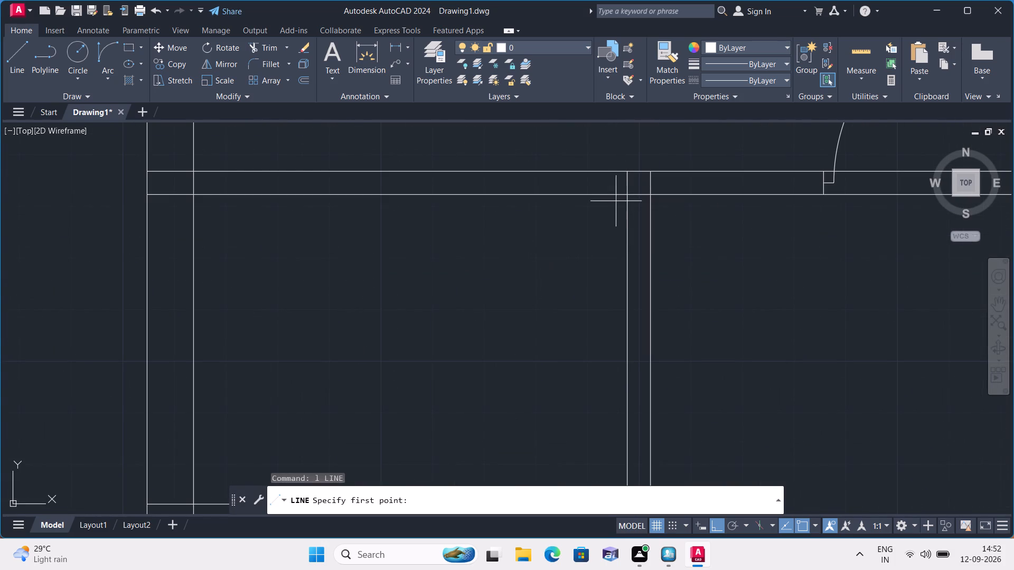
click(626, 194)
text(6")
key(space)
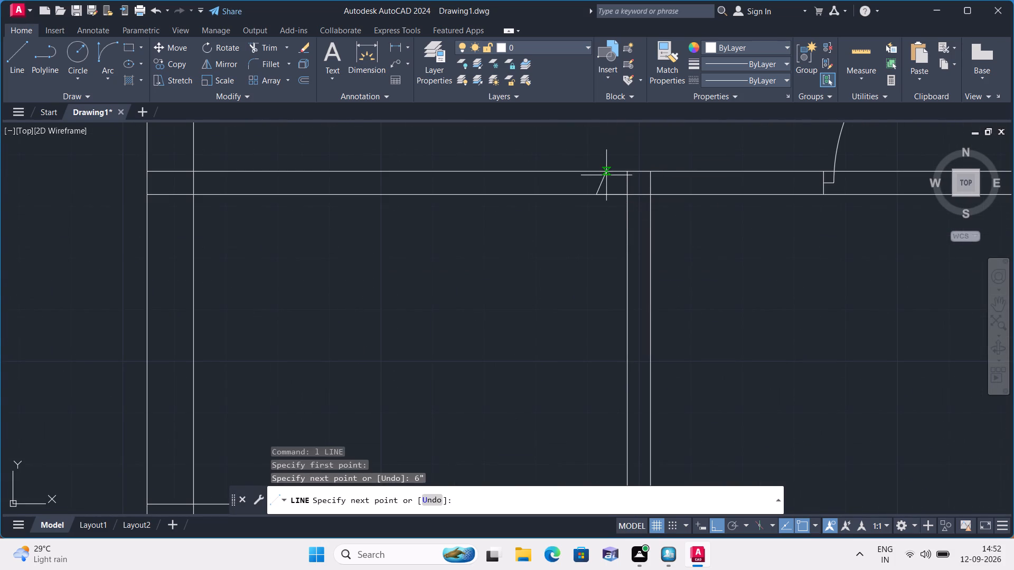
click(597, 168)
key(space)
From this jamb's midpoint, draw consecutive leftward segments of 2", 2' and 2" inside the partition.
key(space)
click(598, 183)
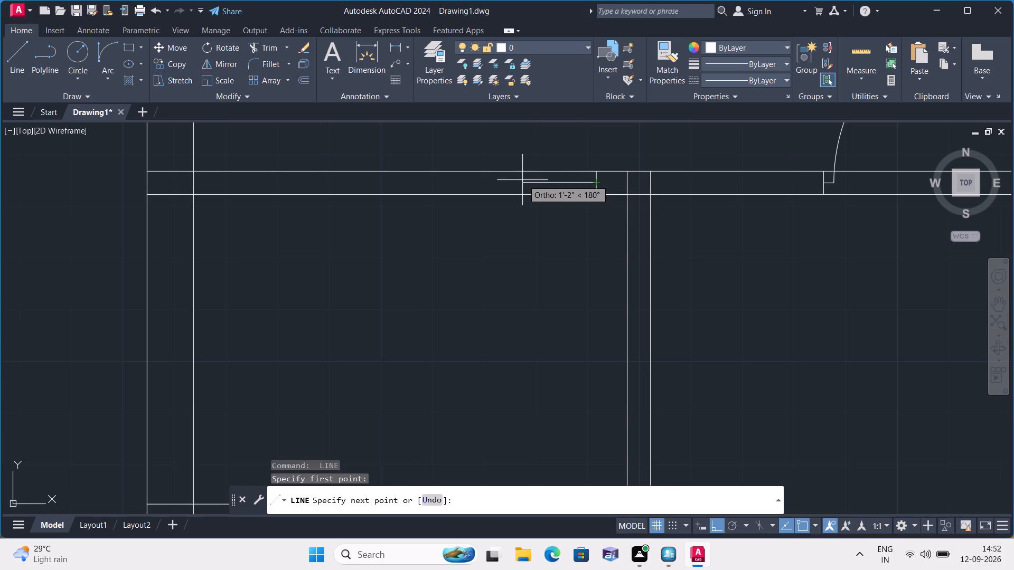
text(2")
key(space)
text(2')
key(space)
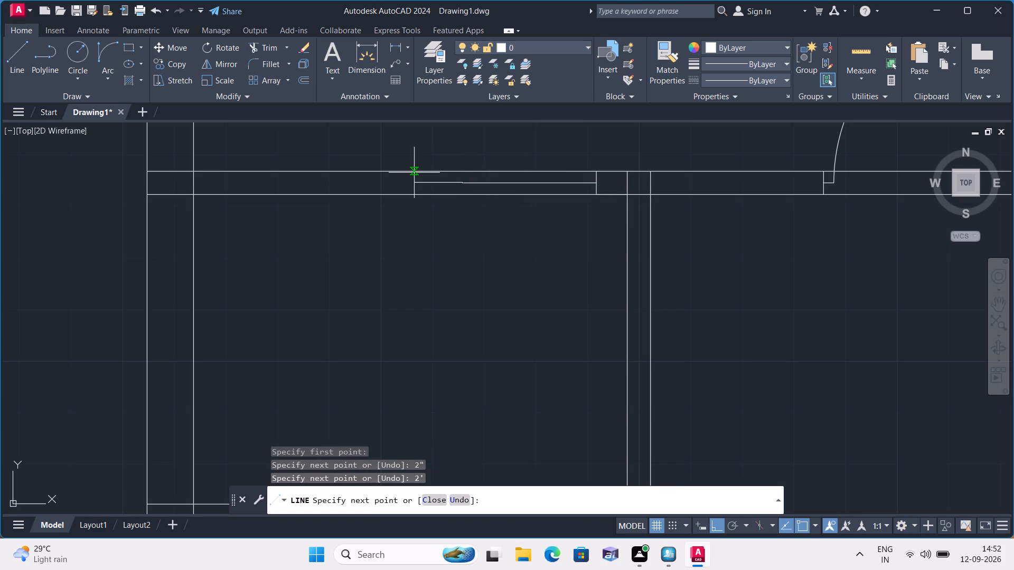
text(2")
key(space)
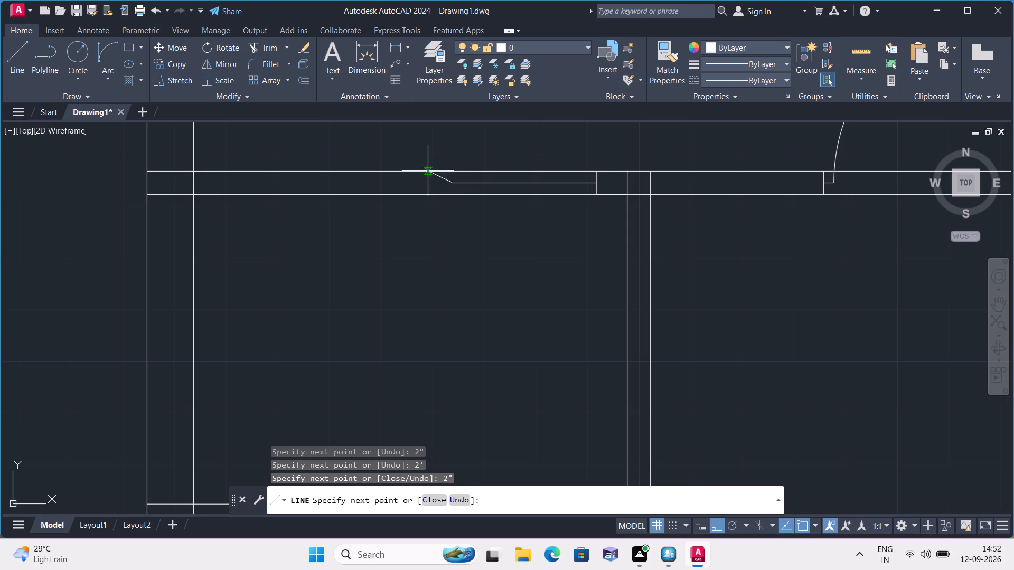
Draw the left door jamb from the end of the last 2" segment to the partition's upper and lower edges.
click(455, 168)
key(space)
key(space)
click(453, 184)
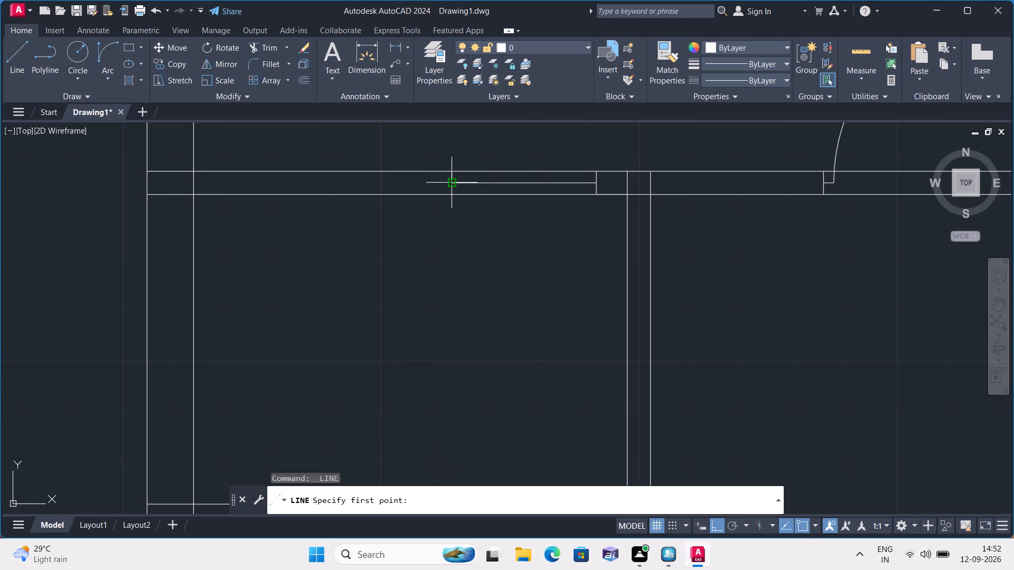
click(452, 194)
key(space)
Erase the 2' middle segment of the opening and the 6" helper line along the partition's lower edge.
click(480, 183)
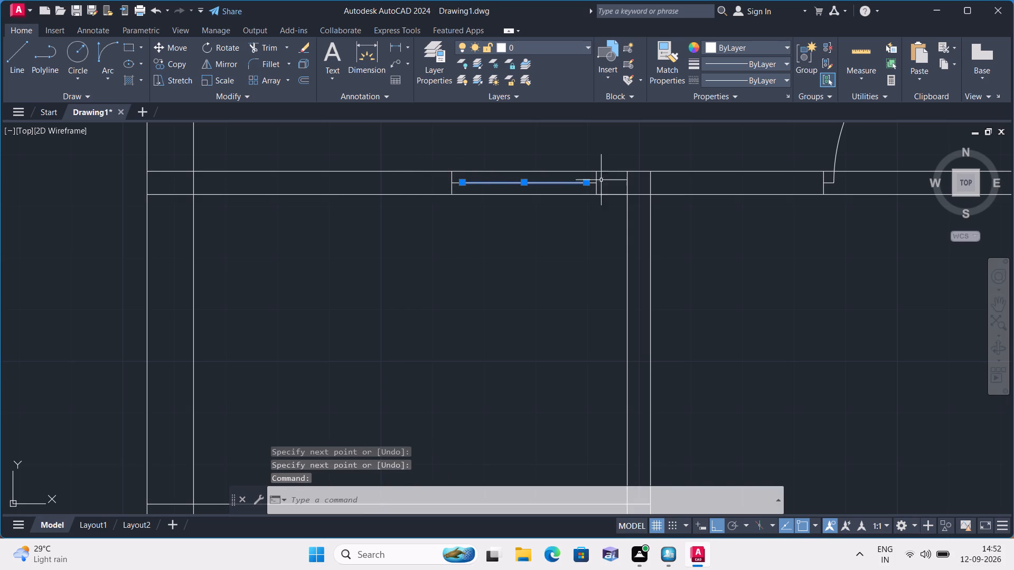
click(606, 172)
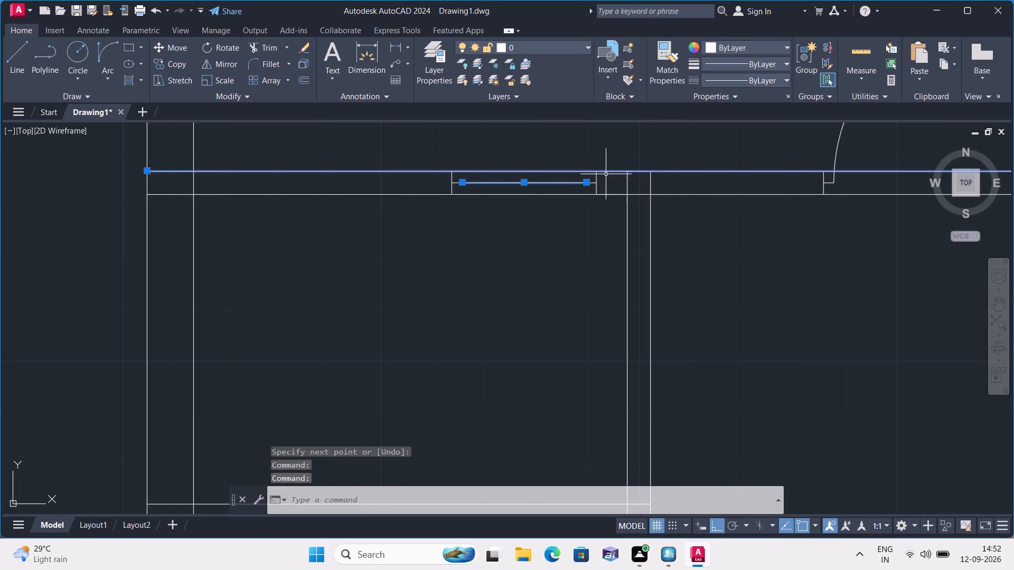
key(Escape)
click(567, 182)
click(616, 194)
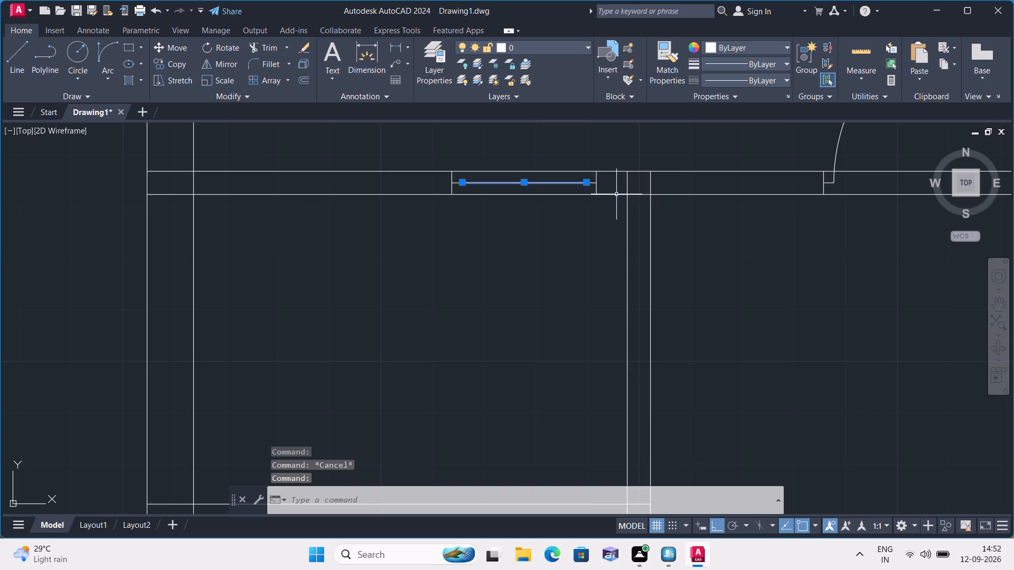
key(Delete)
Draw a 2' vertical door-leaf line downward from the free end of the opening's right 2" stub.
key(l)
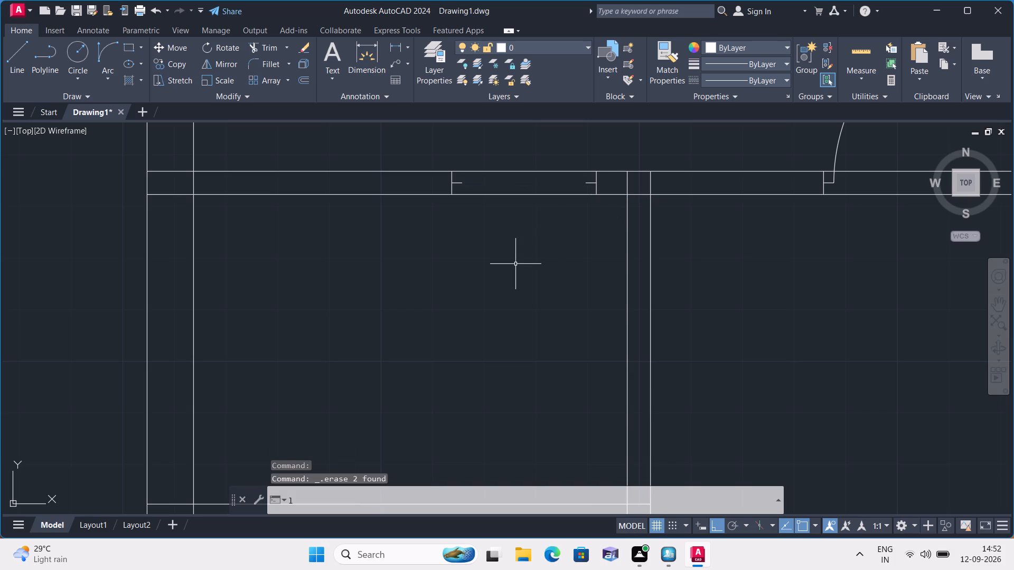
key(space)
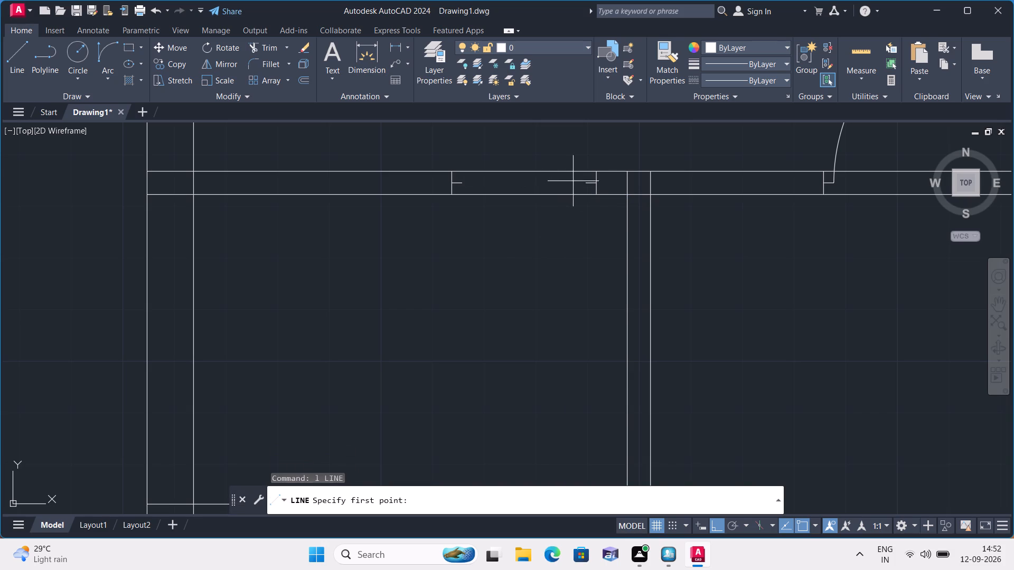
click(584, 183)
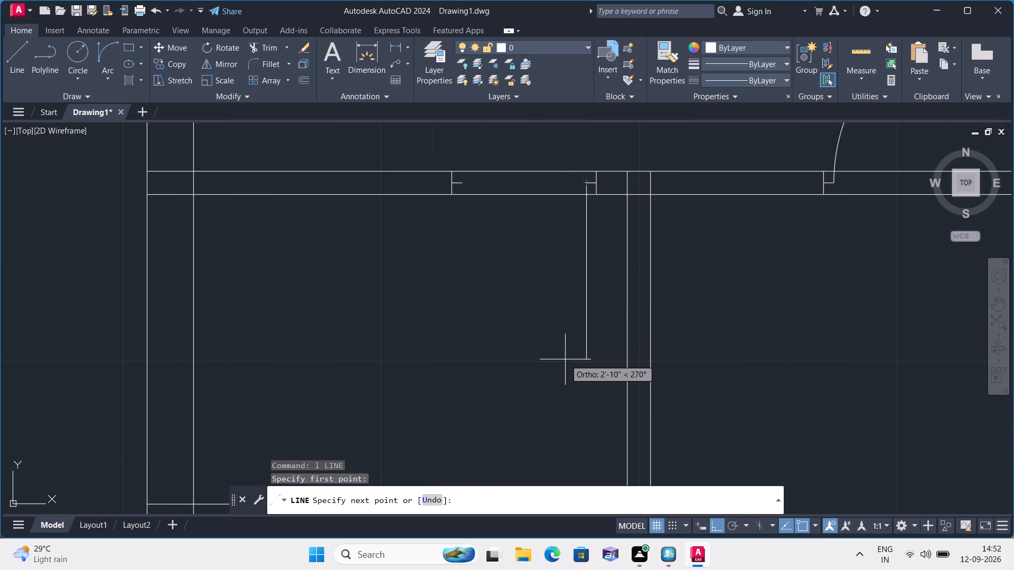
text(2')
key(space)
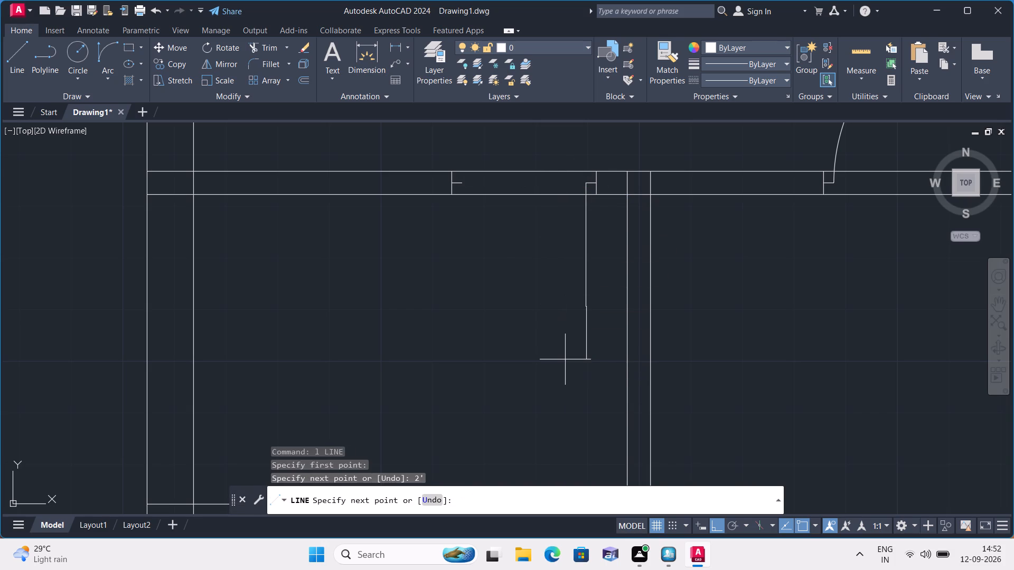
key(Escape)
Draw the door's swing arc with Start, End, Direction from the leaf's bottom to the left stub's end, curving down into the small room.
click(107, 78)
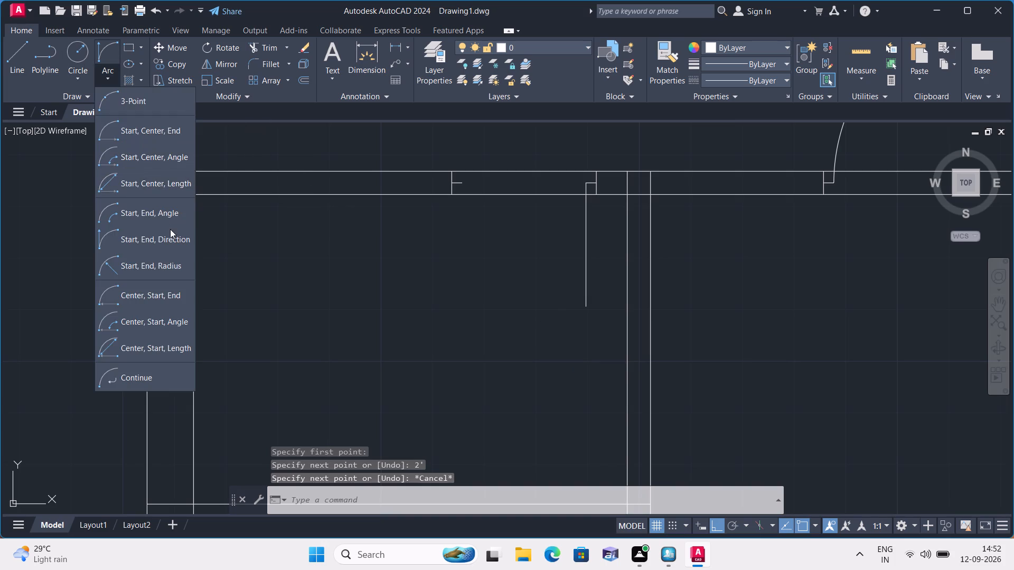
click(165, 237)
click(585, 306)
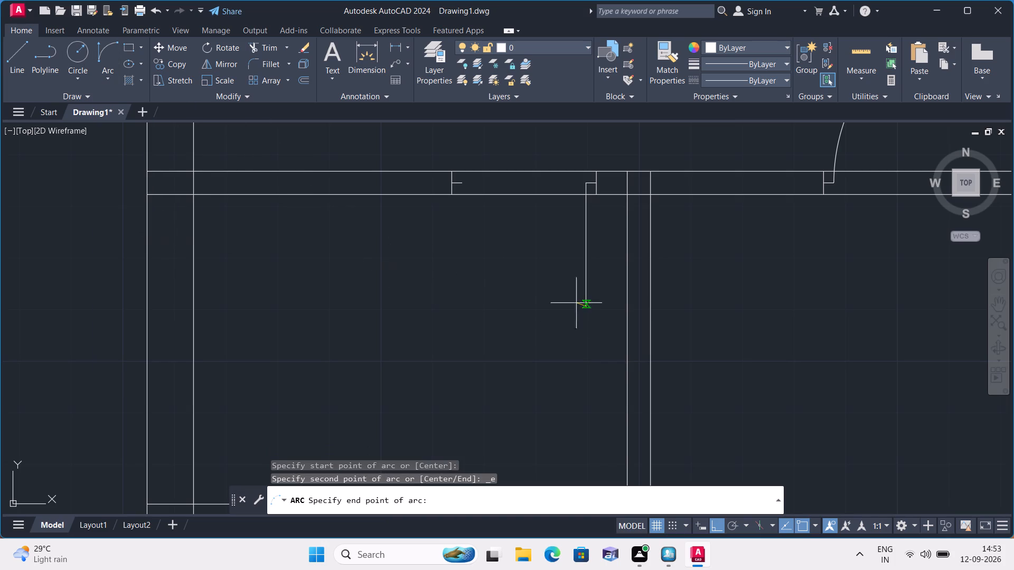
click(463, 185)
click(472, 271)
From the lower-right inside corner of the room below the small left room, draw a line 6" left, continuing down across the partition as a jamb.
scroll(475, 292, down, 2)
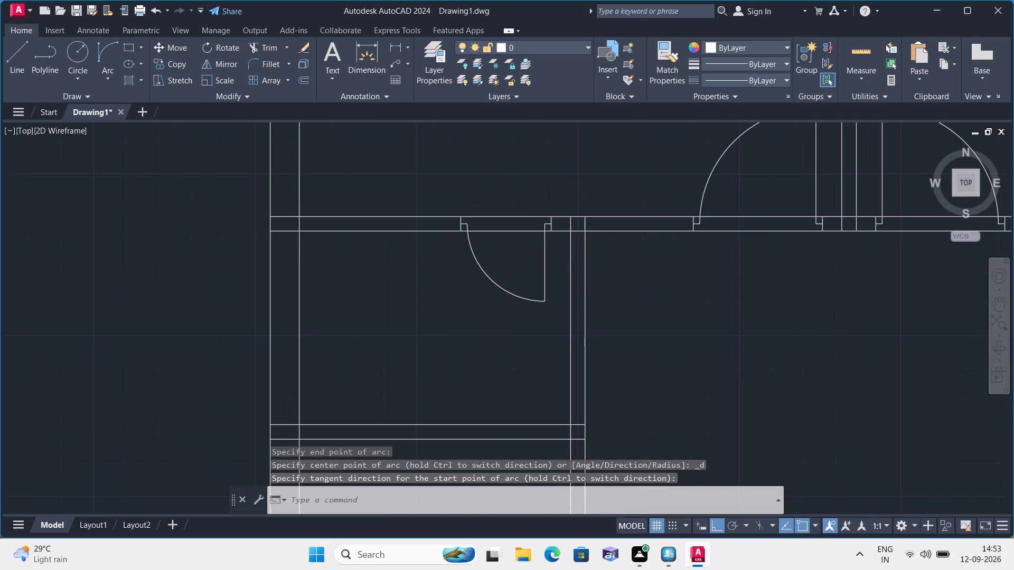
middle_drag(476, 309, 486, 189)
scroll(486, 189, down, 1)
middle_drag(494, 300, 483, 194)
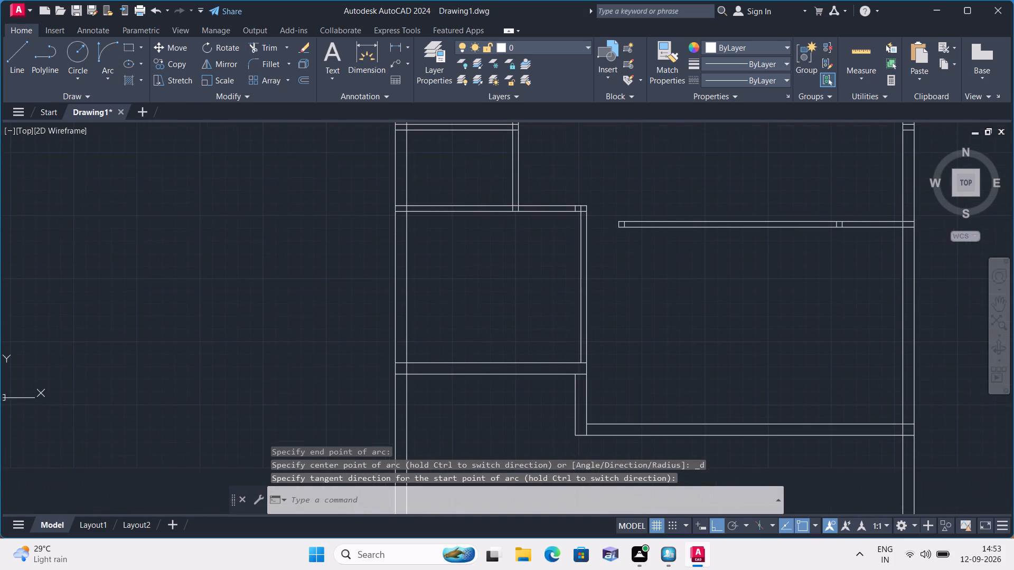
scroll(490, 232, up, 1)
middle_drag(490, 232, 496, 338)
text(l)
key(space)
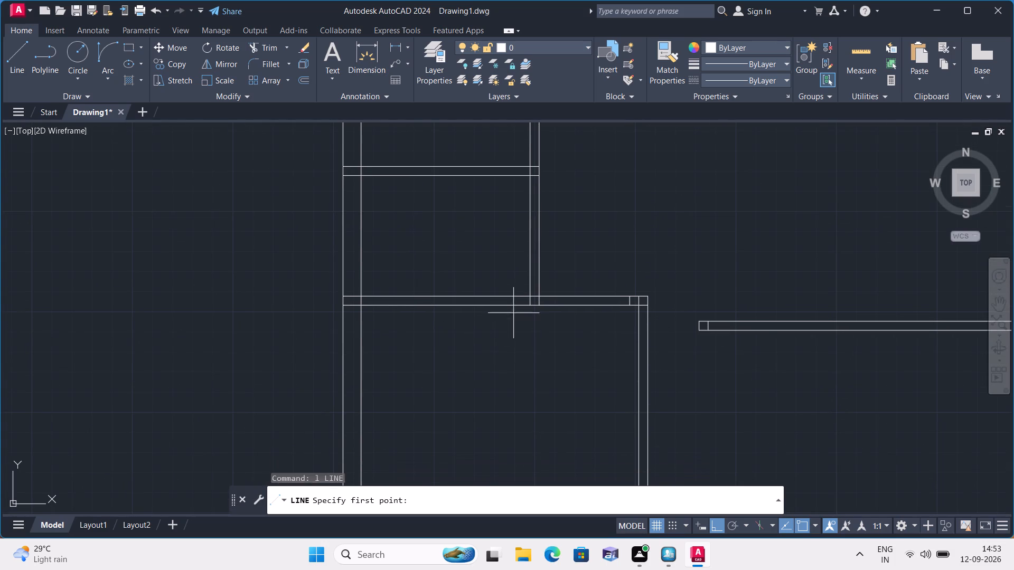
click(527, 296)
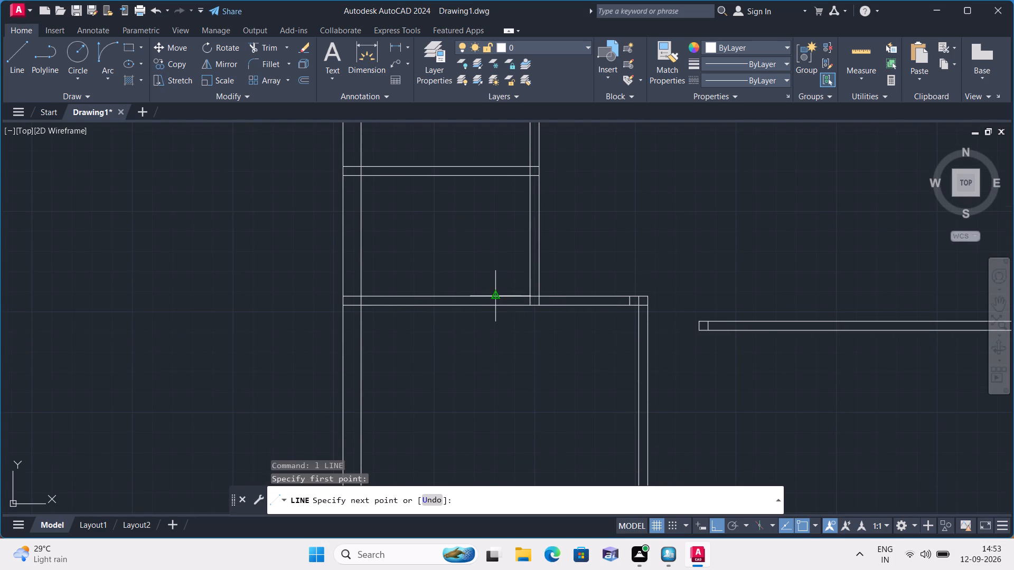
text(6")
key(space)
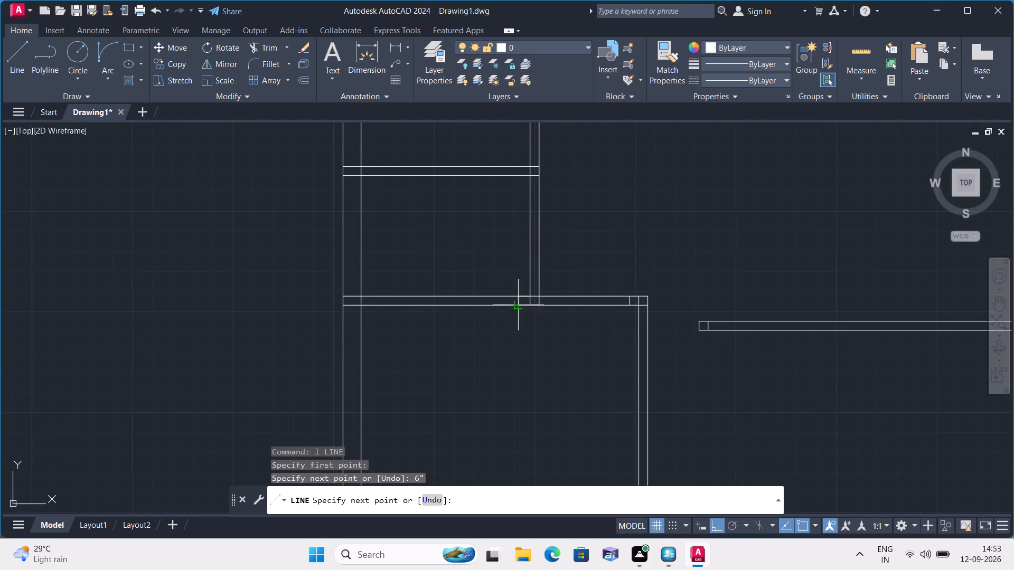
click(521, 305)
key(space)
From this jamb's midpoint, draw a 2" stub leftward inside the partition.
scroll(519, 302, up, 2)
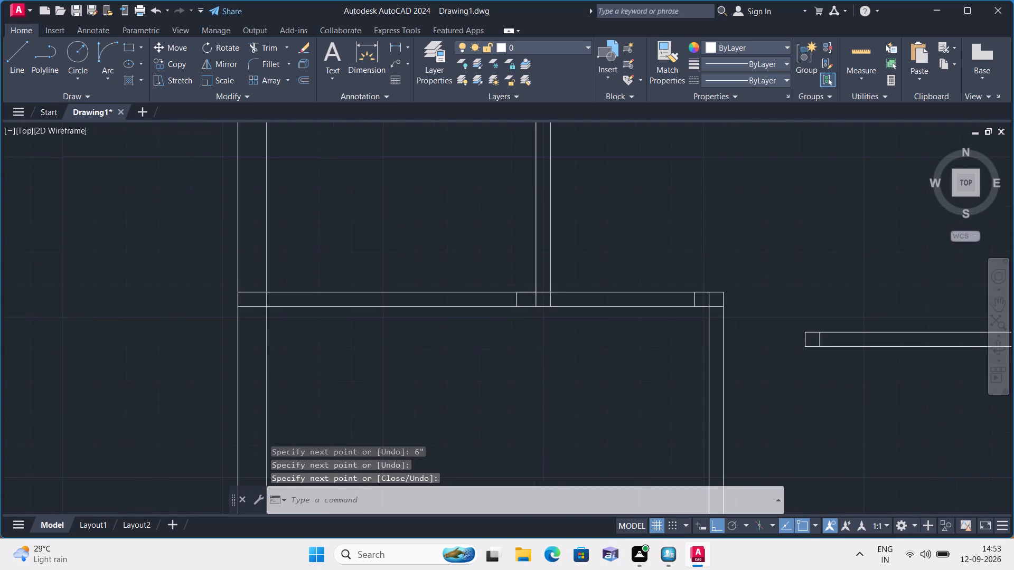
key(space)
click(515, 299)
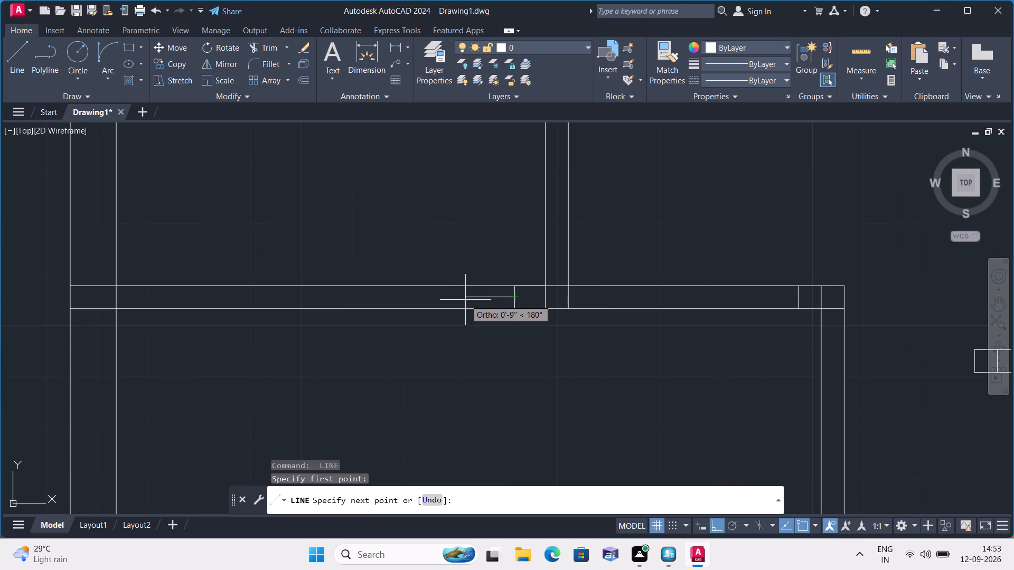
text(2")
key(space)
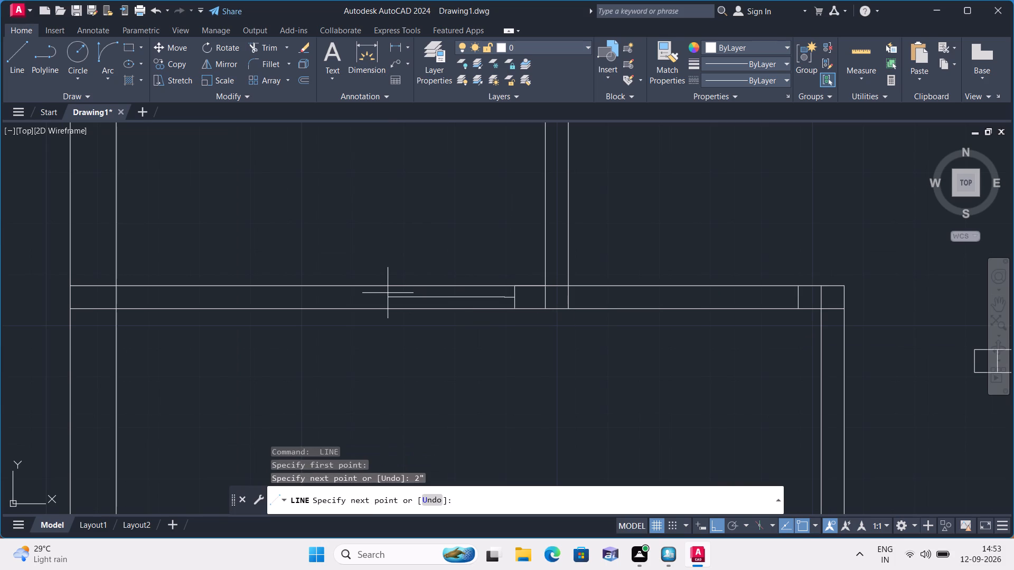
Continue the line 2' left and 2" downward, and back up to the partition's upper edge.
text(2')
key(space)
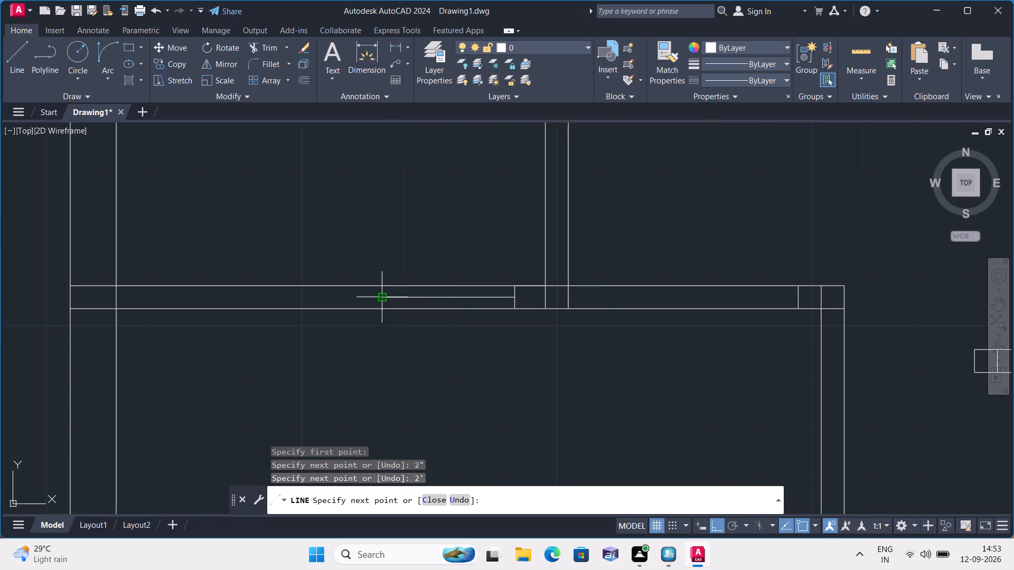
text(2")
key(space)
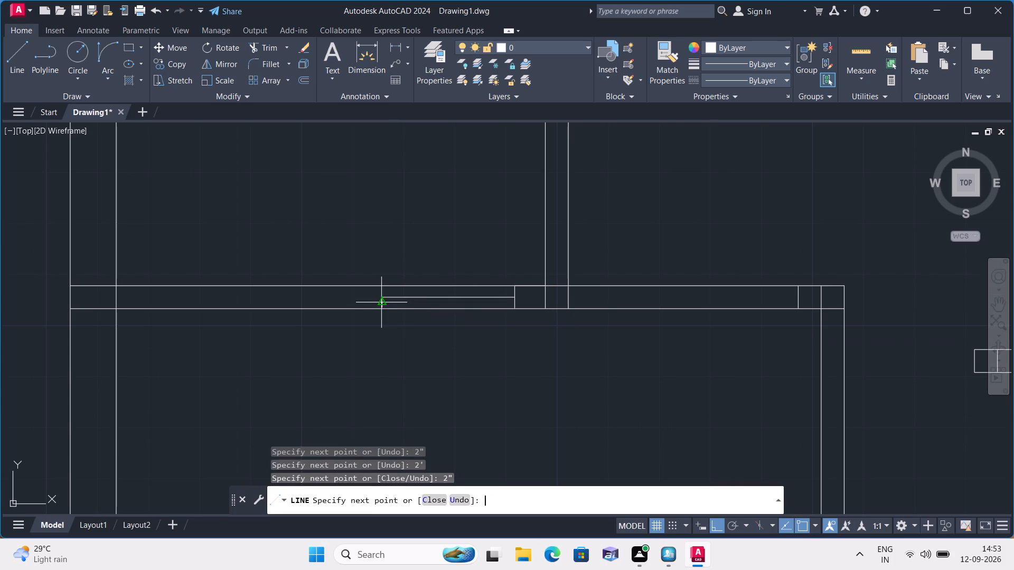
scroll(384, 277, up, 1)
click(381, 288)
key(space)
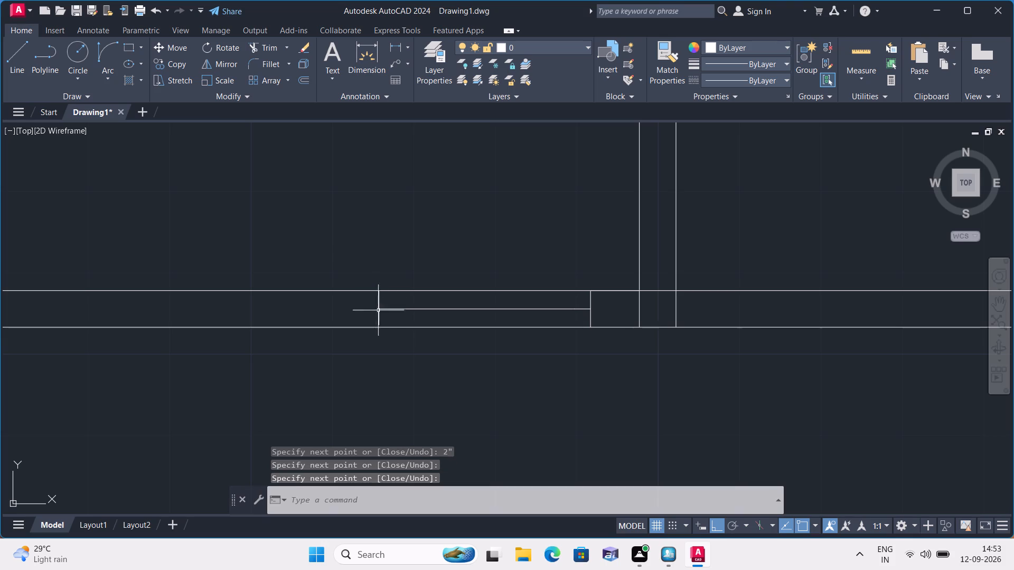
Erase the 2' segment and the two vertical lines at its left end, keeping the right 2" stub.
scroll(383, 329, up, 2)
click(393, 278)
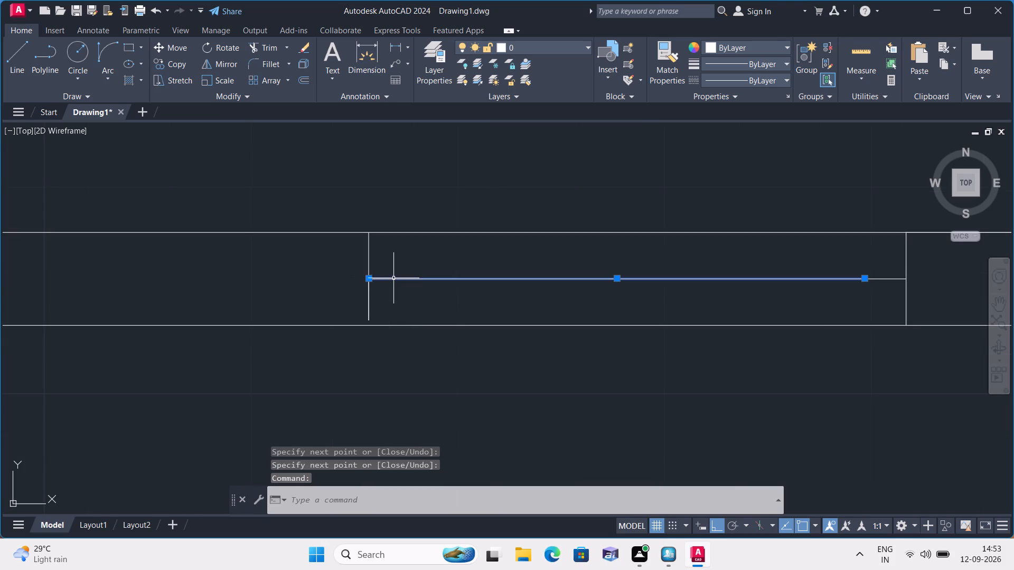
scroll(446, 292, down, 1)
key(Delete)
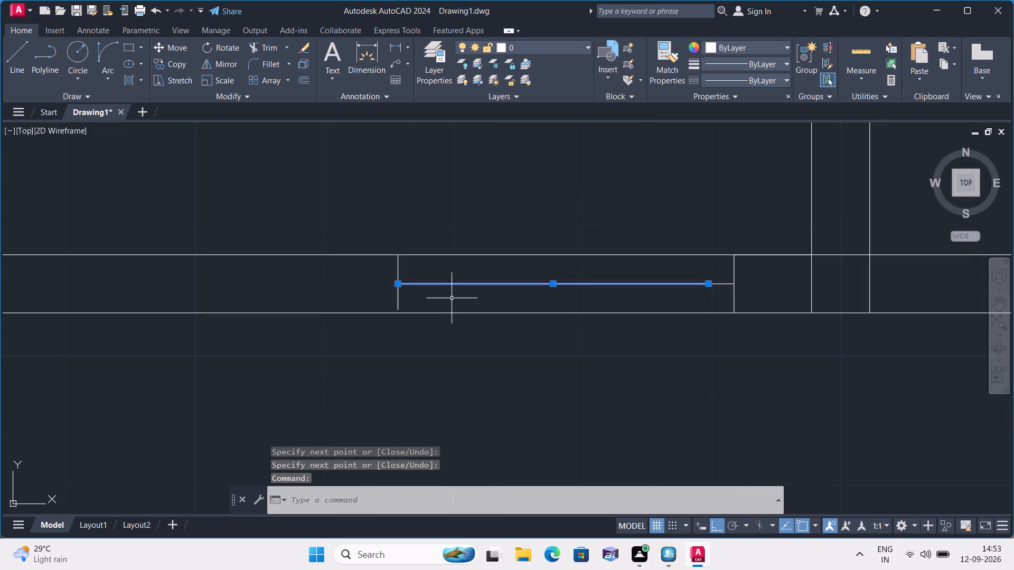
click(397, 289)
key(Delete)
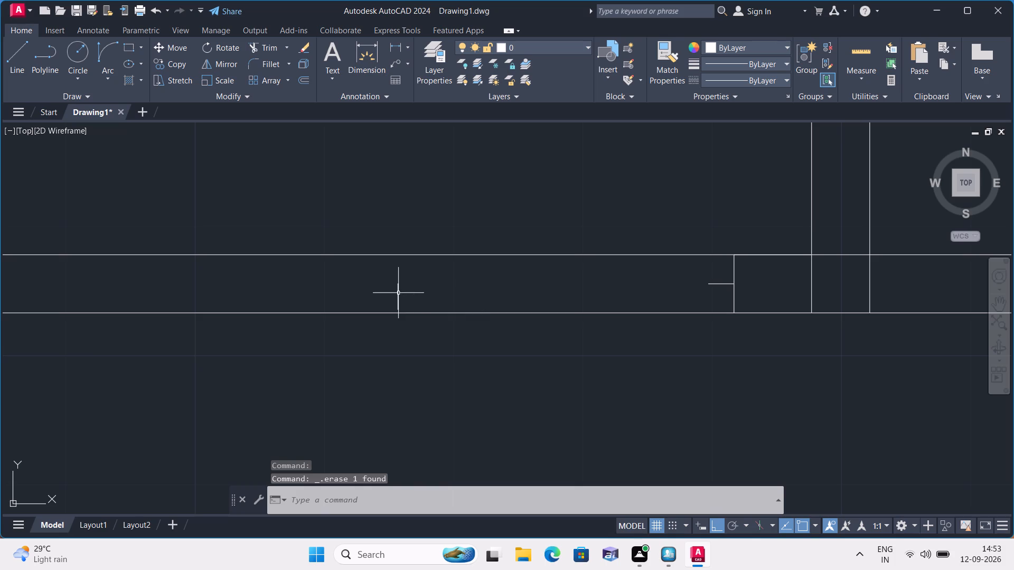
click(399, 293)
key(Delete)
From the right stub's free end, draw consecutive leftward segments of 2' and 2" inside the partition.
text(l)
key(space)
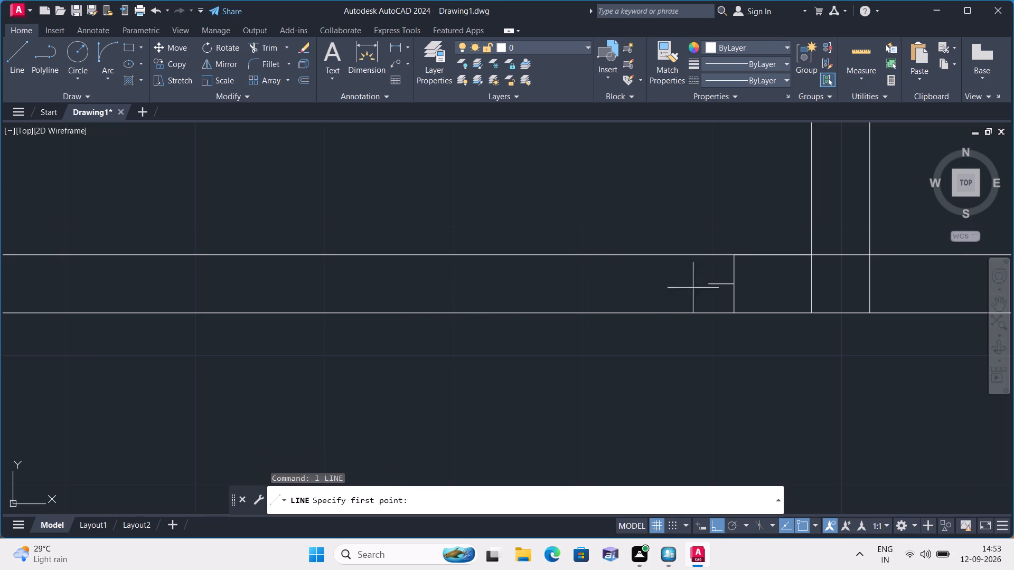
click(706, 283)
text(2')
key(space)
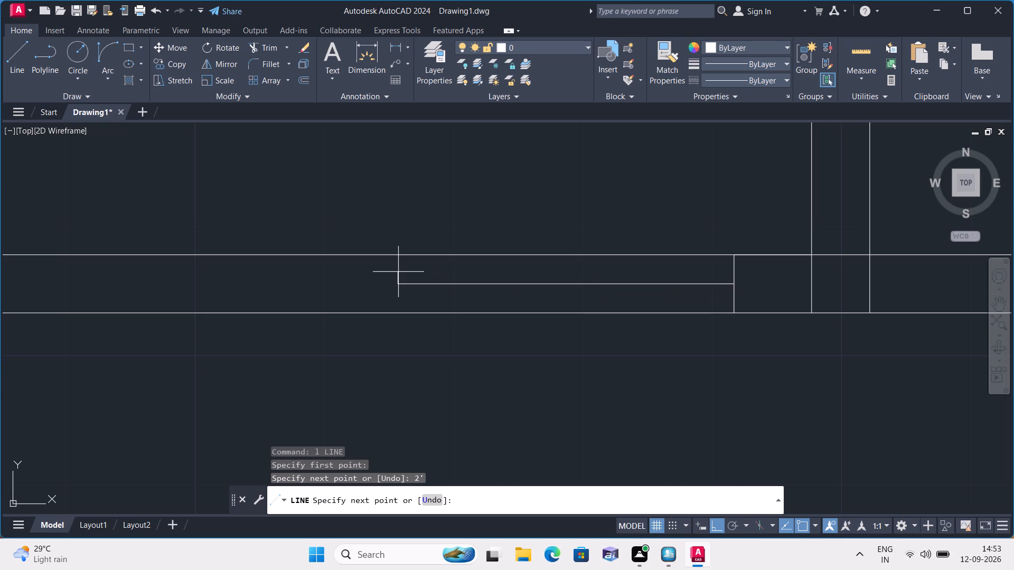
text(2")
key(space)
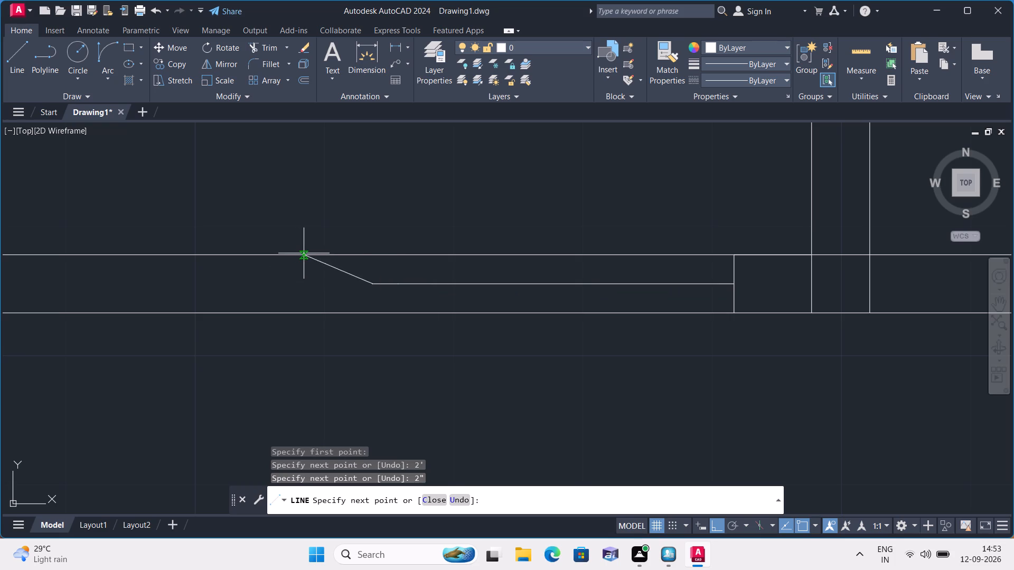
Draw the left door jamb from the end of the last 2" segment to the partition's upper and lower edges.
click(370, 257)
key(space)
key(space)
click(371, 285)
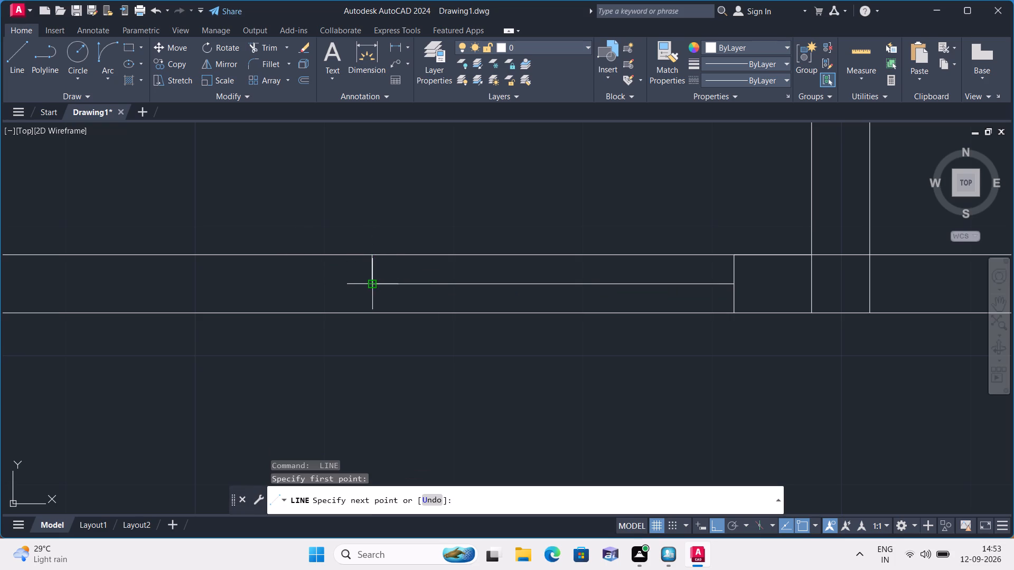
click(372, 313)
key(space)
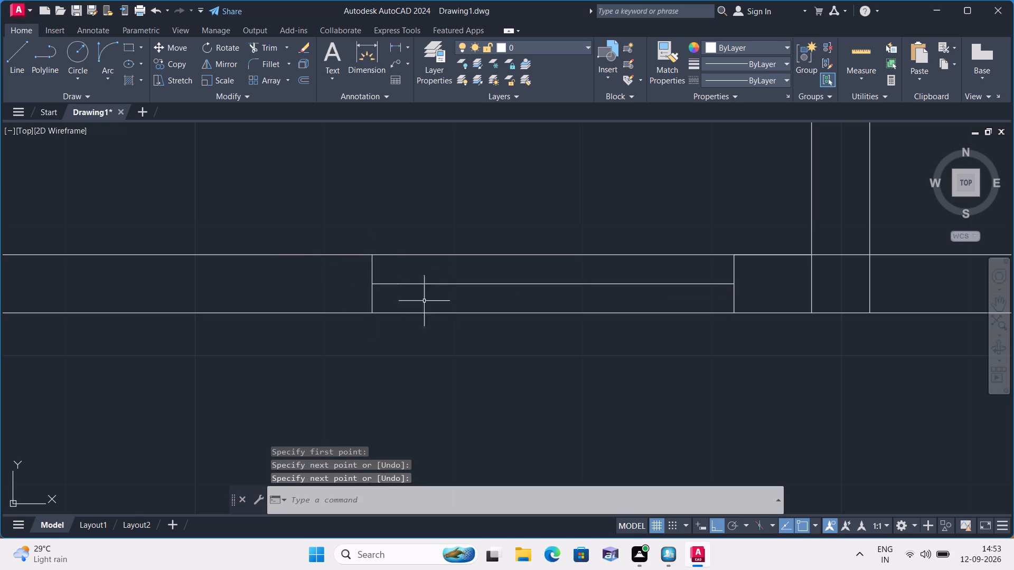
Erase the 2' middle segment of this opening and the 6" helper line along the partition's upper edge.
click(461, 285)
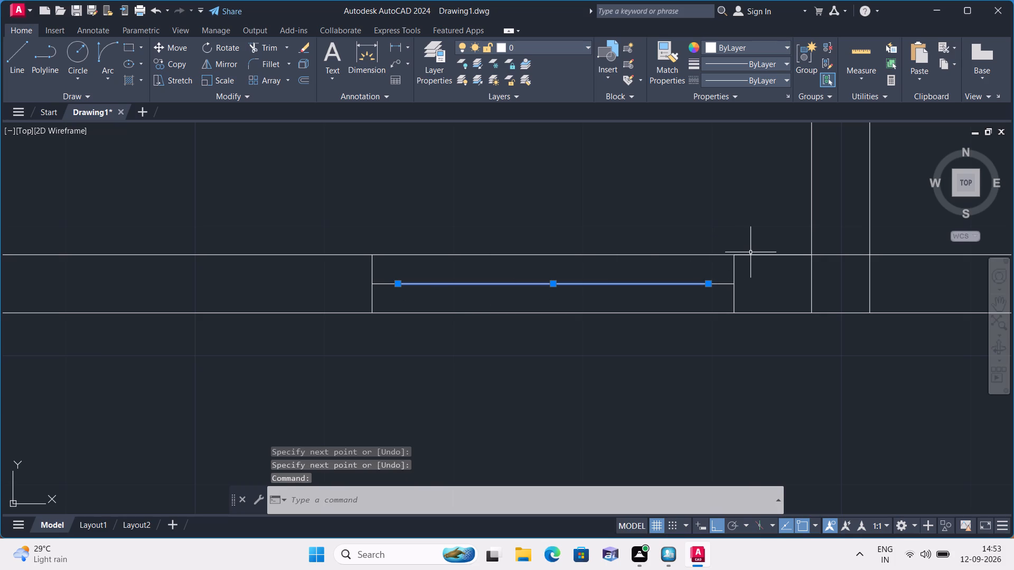
click(750, 252)
double_click(752, 257)
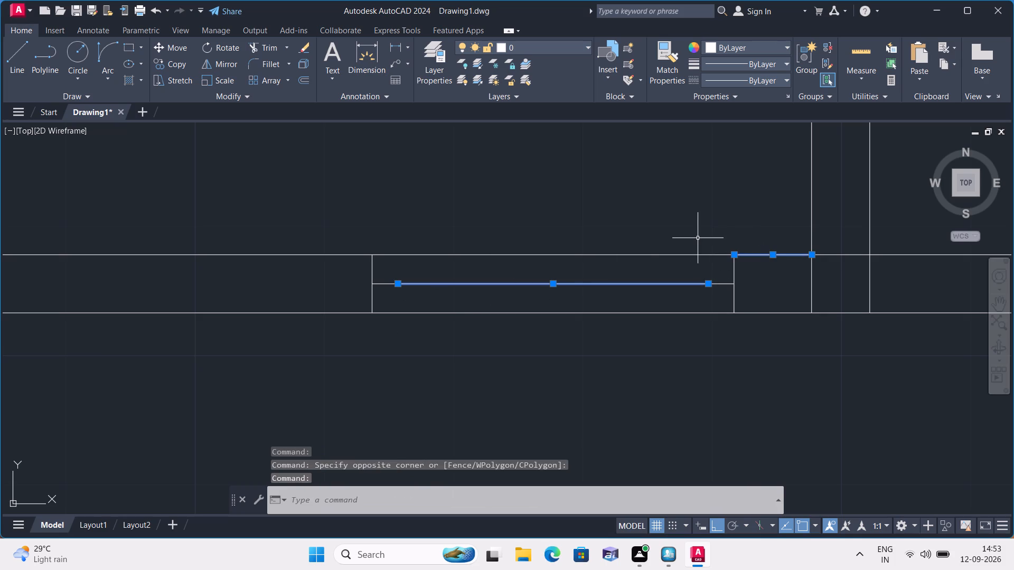
key(Delete)
Draw a 2' vertical door-leaf line upward from the free end of this opening's right 2" stub.
text(l)
key(space)
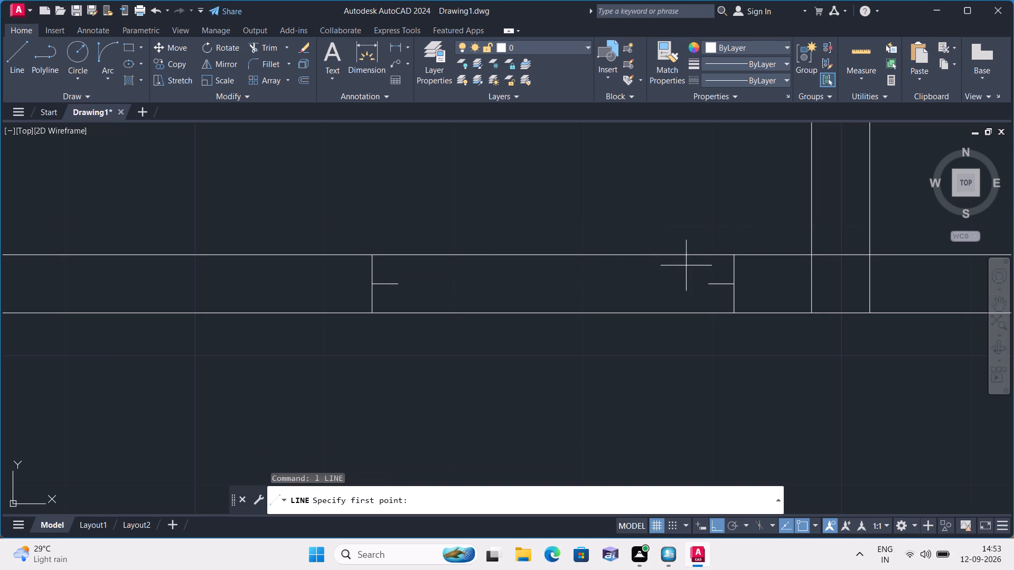
click(712, 283)
middle_drag(707, 224, 709, 264)
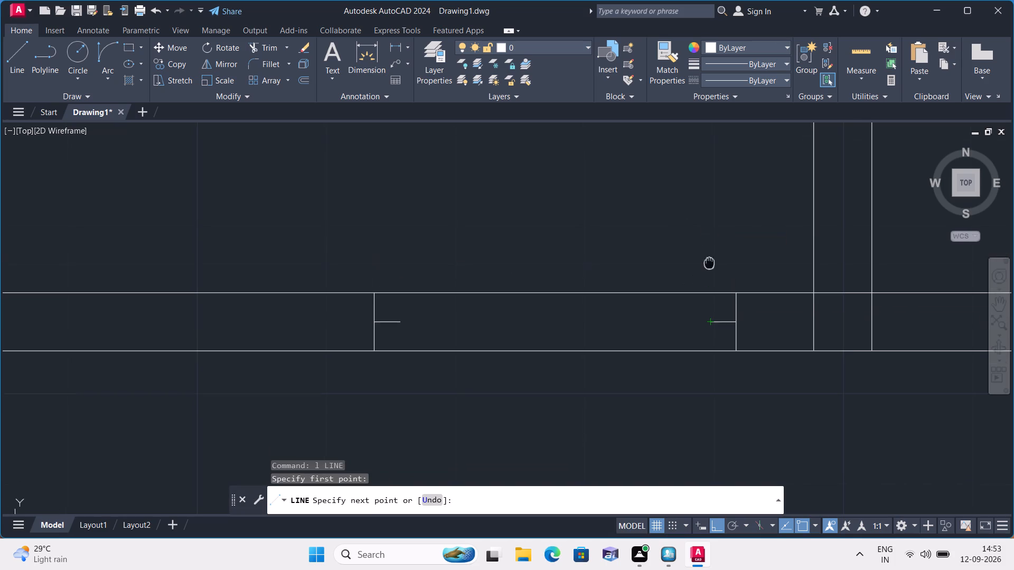
middle_drag(709, 264, 710, 267)
text(2')
key(space)
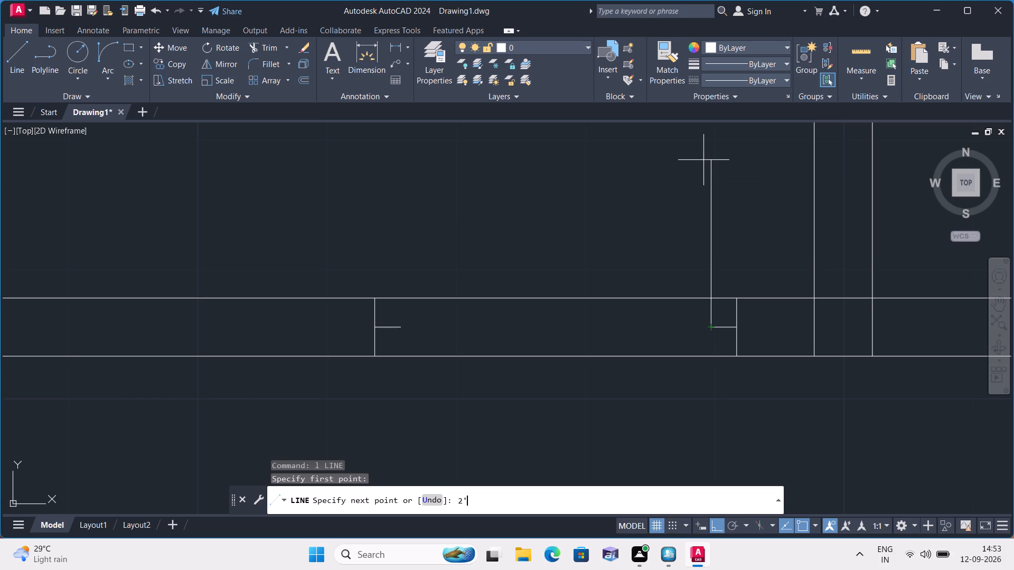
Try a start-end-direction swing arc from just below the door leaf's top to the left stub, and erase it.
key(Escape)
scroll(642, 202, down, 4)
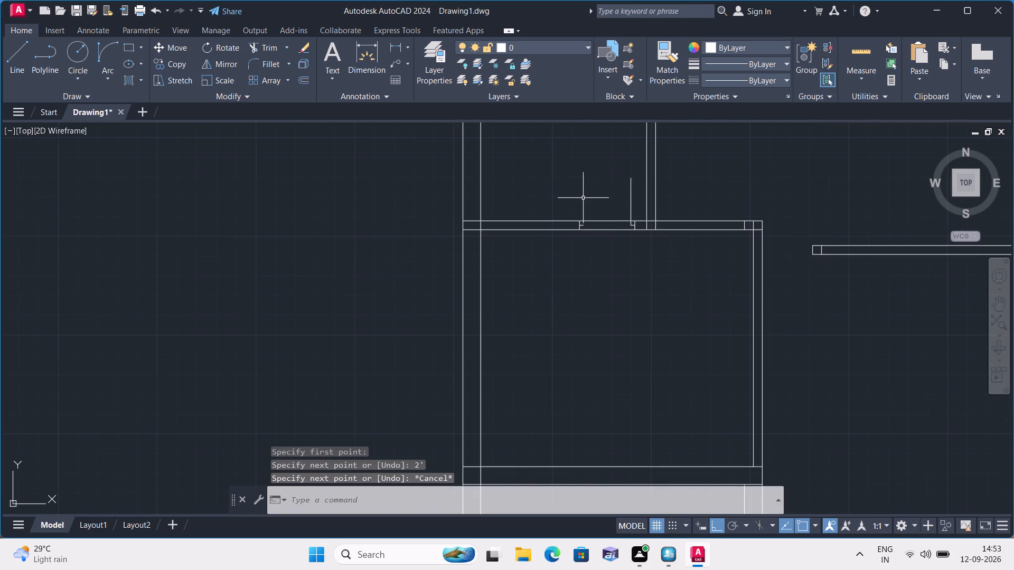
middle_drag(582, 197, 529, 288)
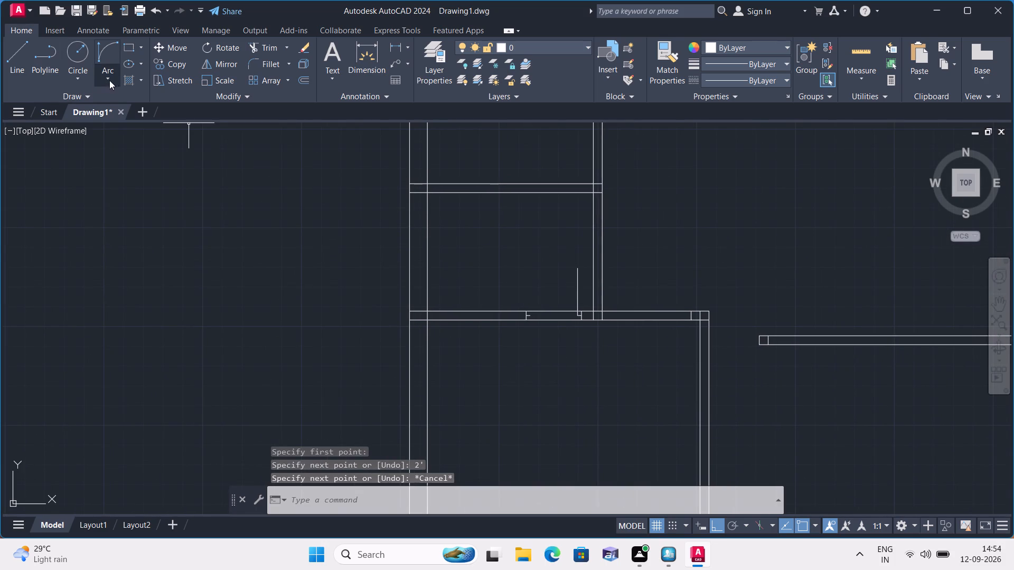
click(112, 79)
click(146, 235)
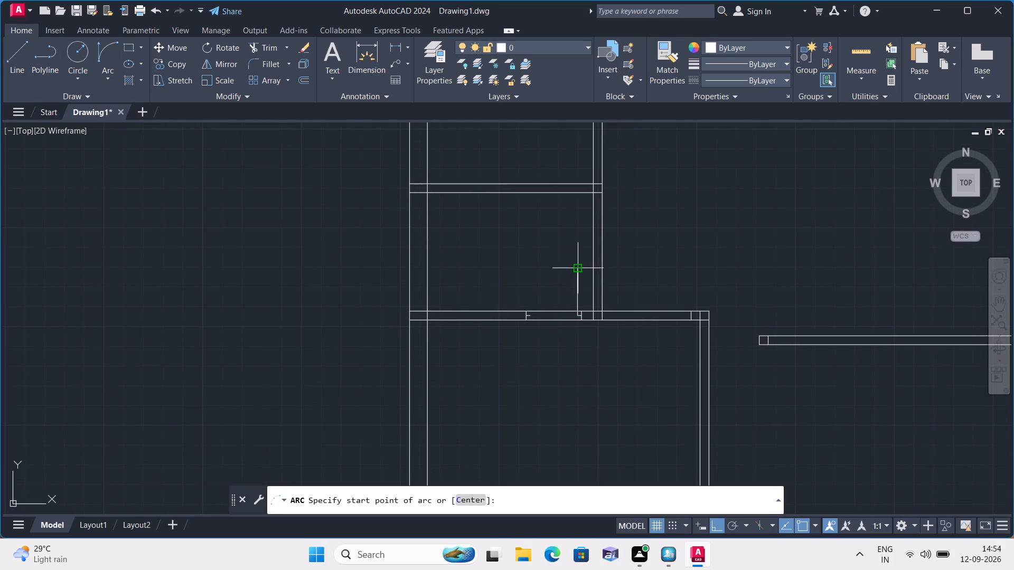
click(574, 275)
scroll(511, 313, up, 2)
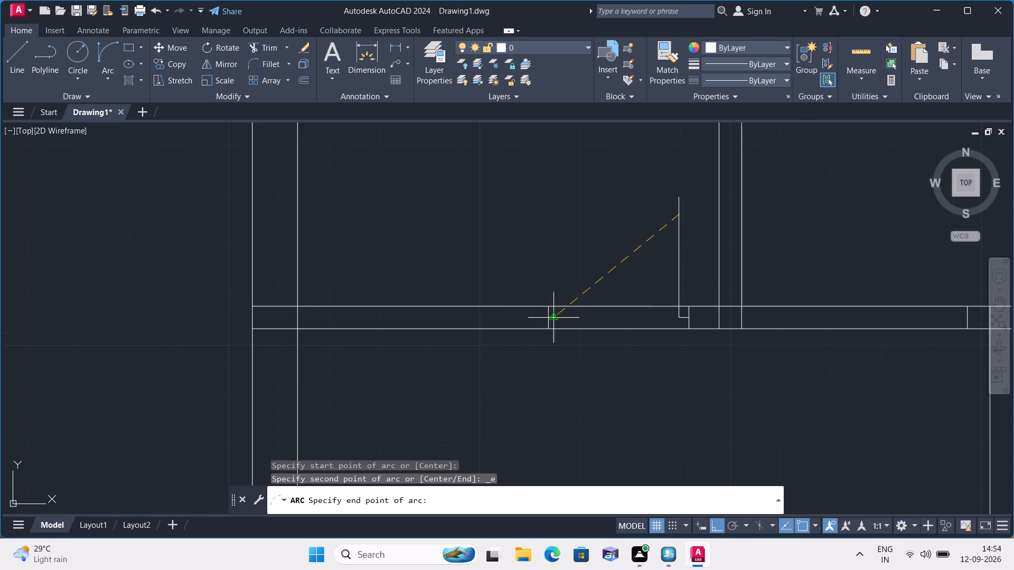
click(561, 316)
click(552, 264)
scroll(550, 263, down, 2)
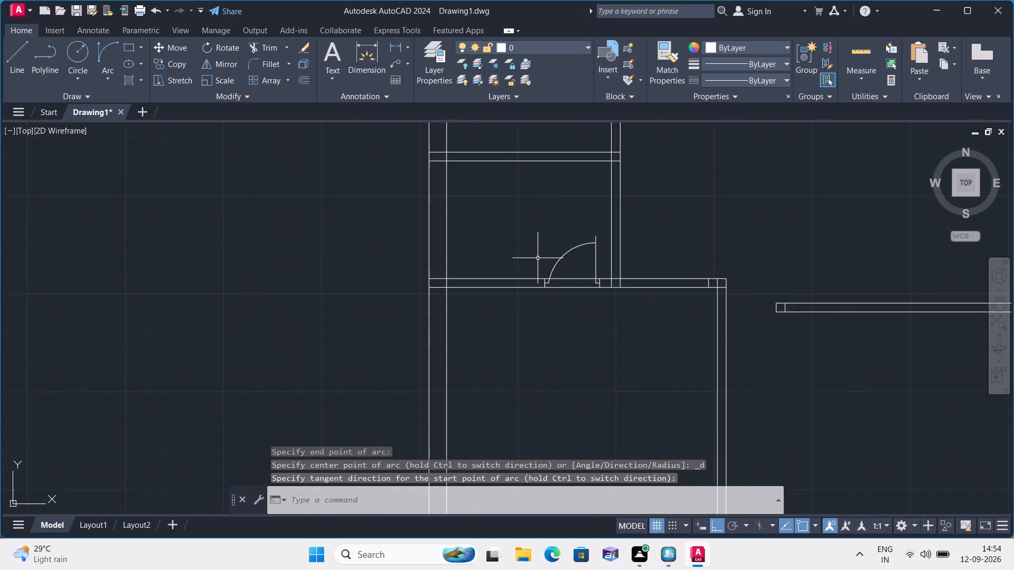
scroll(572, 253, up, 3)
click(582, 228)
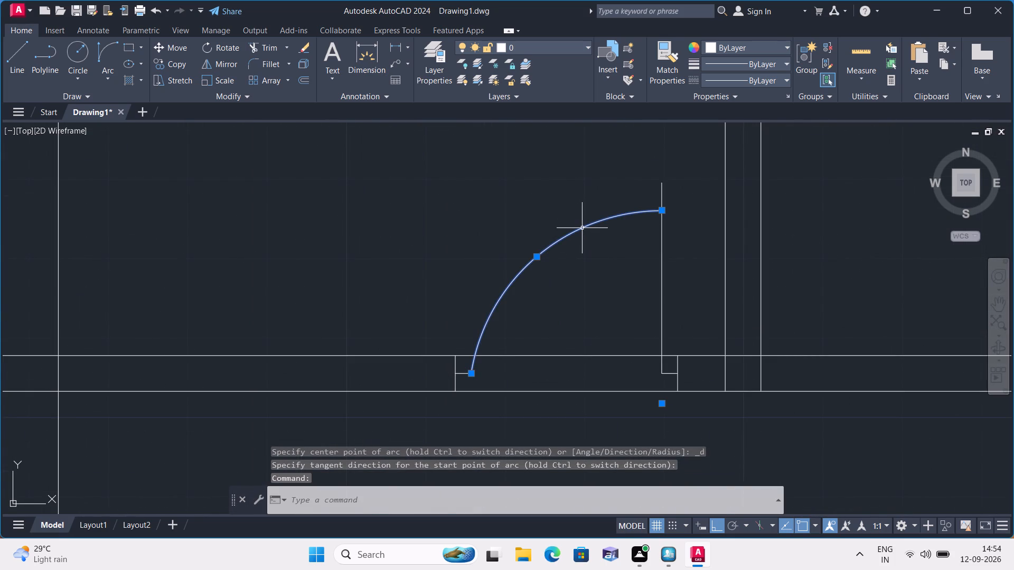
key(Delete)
Draw the door's swing arc by start, end and direction from the leaf's top end to the left stub's free end.
click(113, 78)
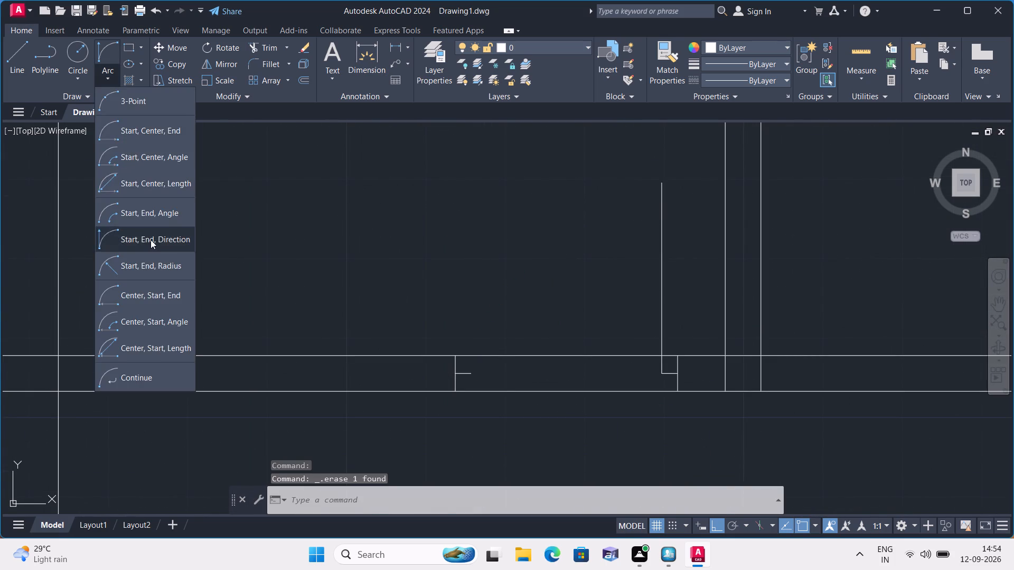
click(151, 240)
click(664, 182)
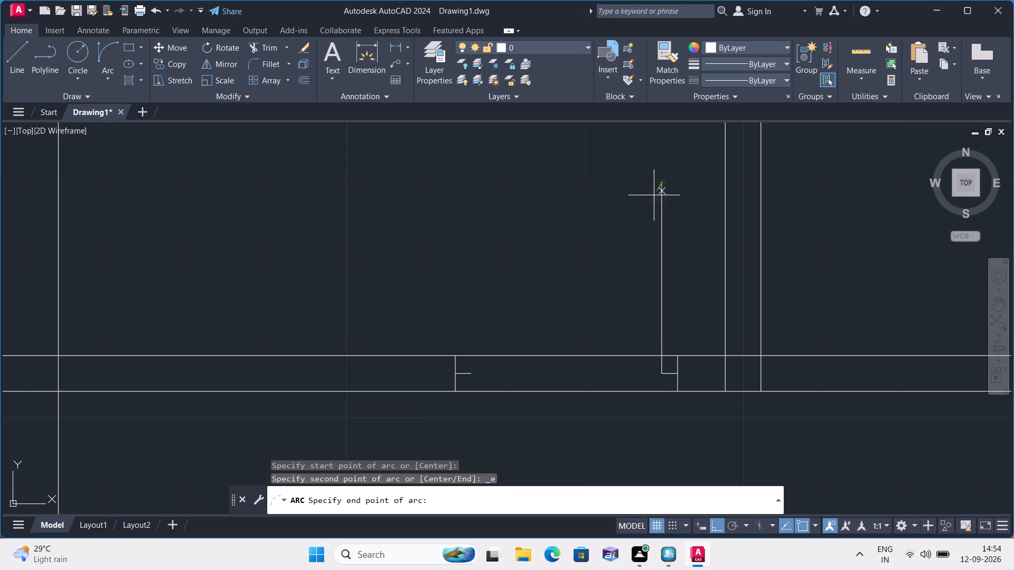
click(468, 371)
click(459, 244)
From the room's upper-right inner corner, draw a 6" line down the vertical partition and across its thickness as the upper door jamb.
scroll(459, 244, down, 5)
scroll(525, 296, up, 2)
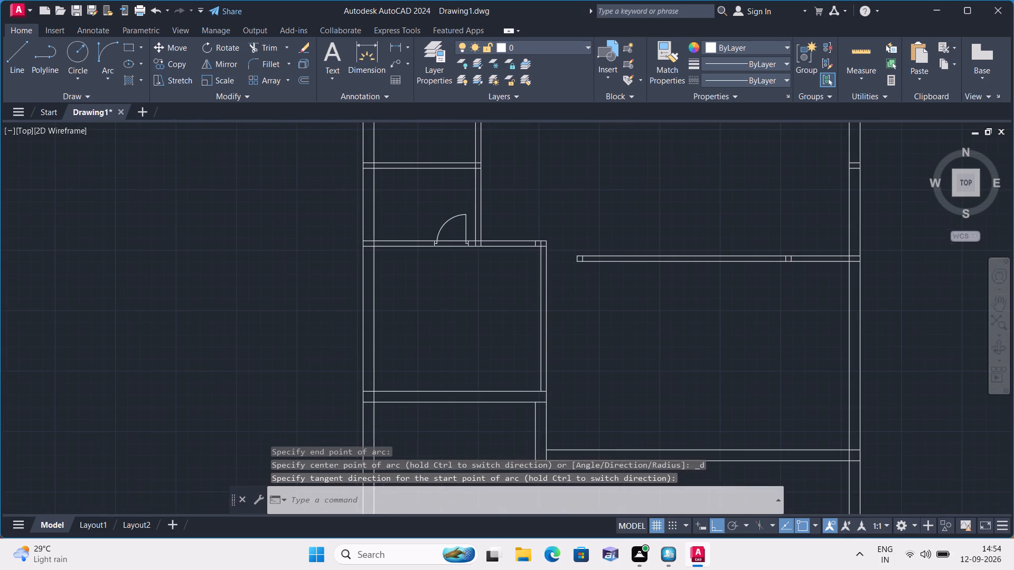
middle_drag(525, 296, 494, 309)
text(l)
key(space)
scroll(519, 251, up, 1)
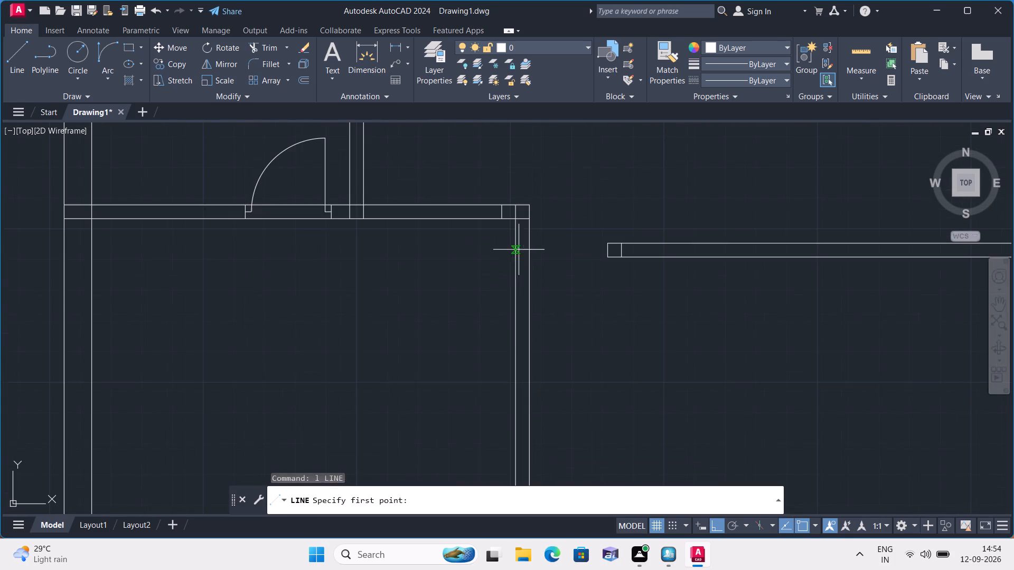
click(514, 218)
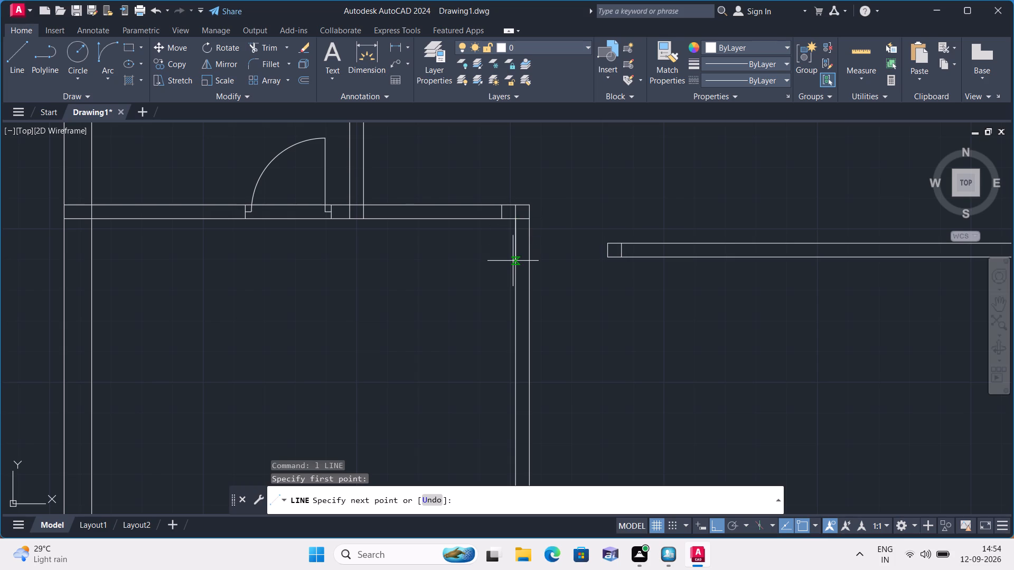
scroll(513, 261, down, 1)
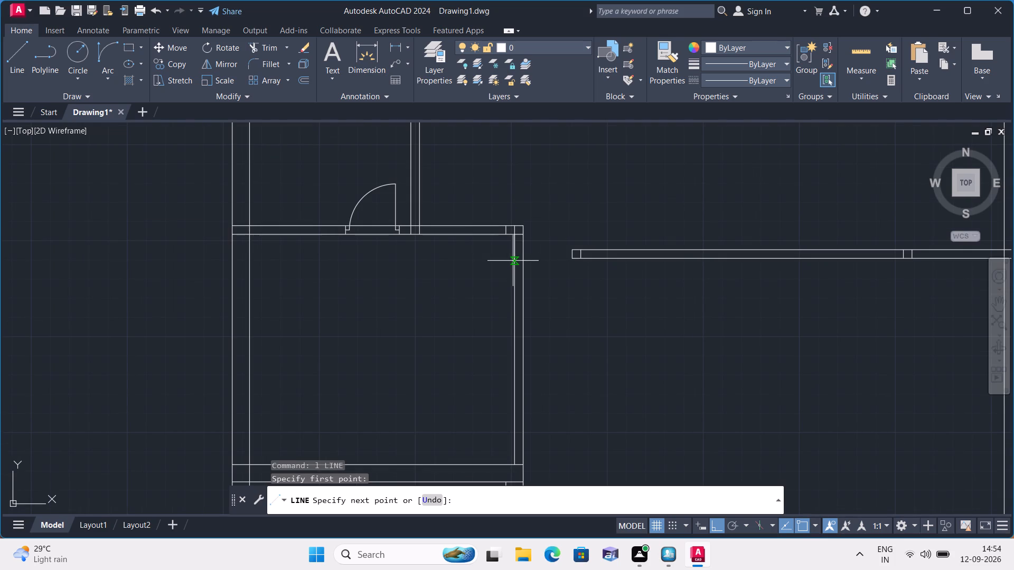
key(6)
key(shift+quotedbl)
key(space)
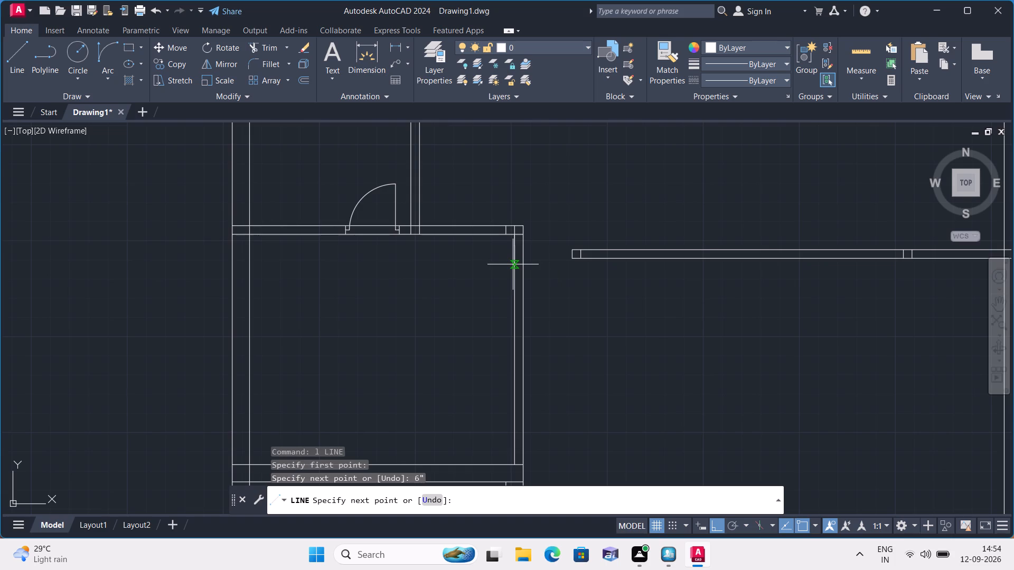
scroll(512, 270, up, 1)
click(528, 229)
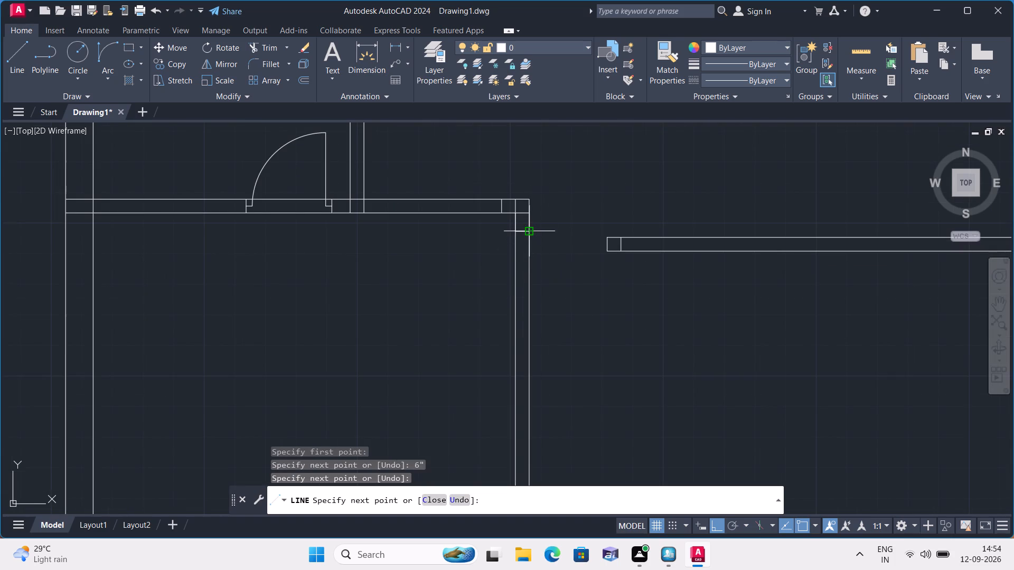
key(space)
From the upper jamb's midpoint, draw consecutive downward segments of 2", 3' and 2" inside the vertical partition.
key(space)
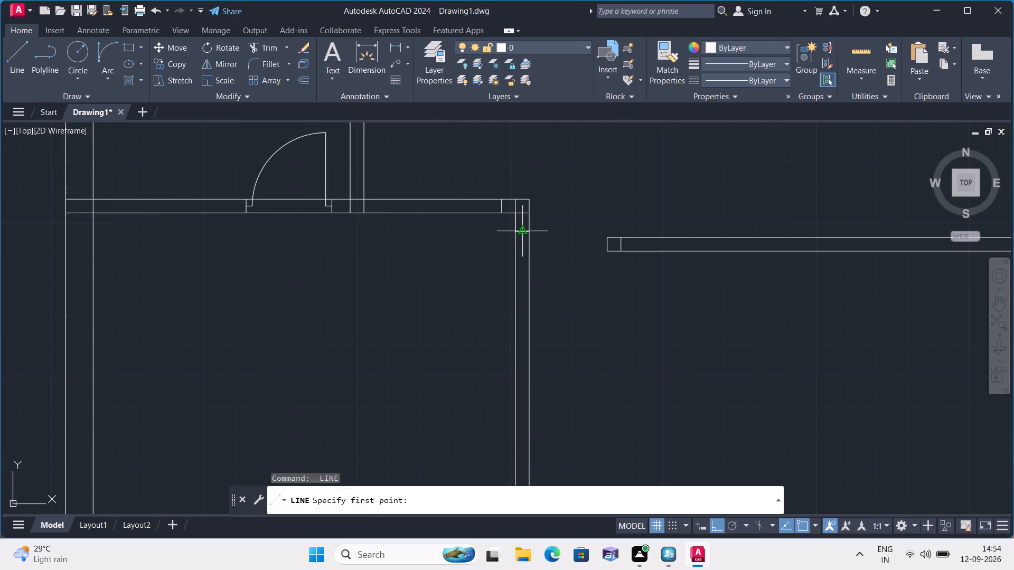
click(520, 231)
text(2")
key(space)
text(3')
key(space)
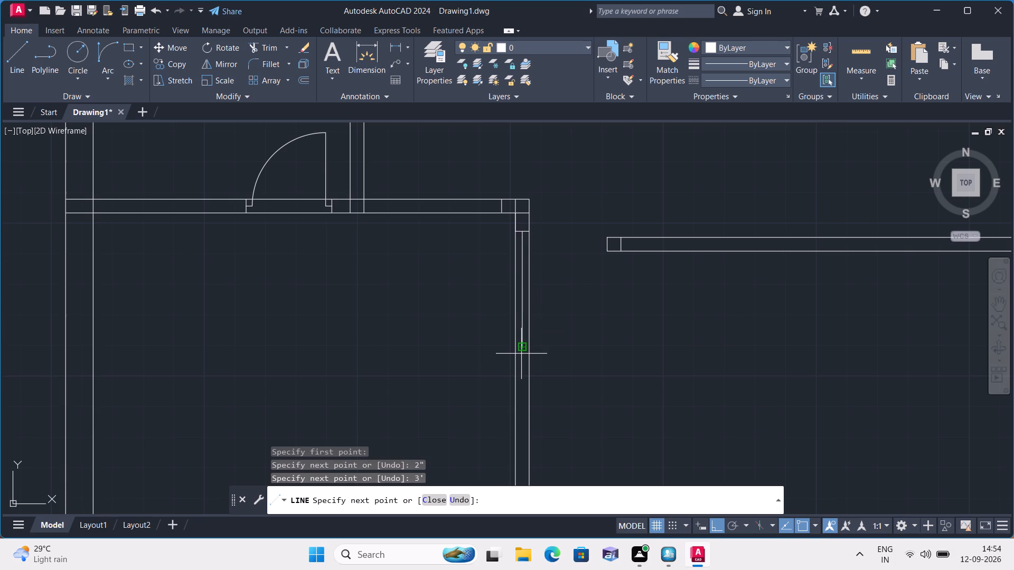
key(2)
key(shift+quotedbl)
key(space)
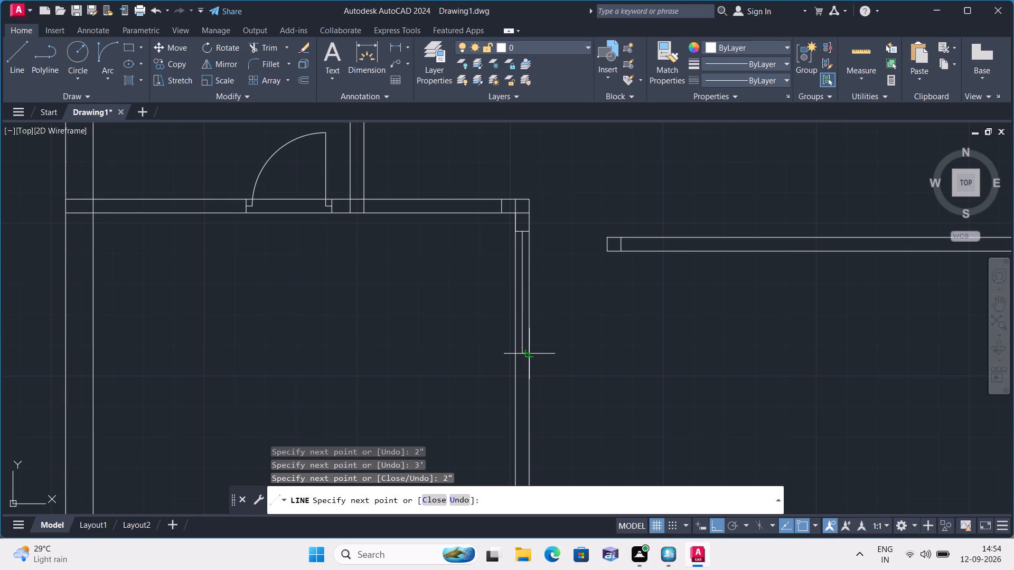
Draw the lower door jamb from the end of the last 2" segment to both faces of the vertical partition.
click(528, 354)
key(space)
key(space)
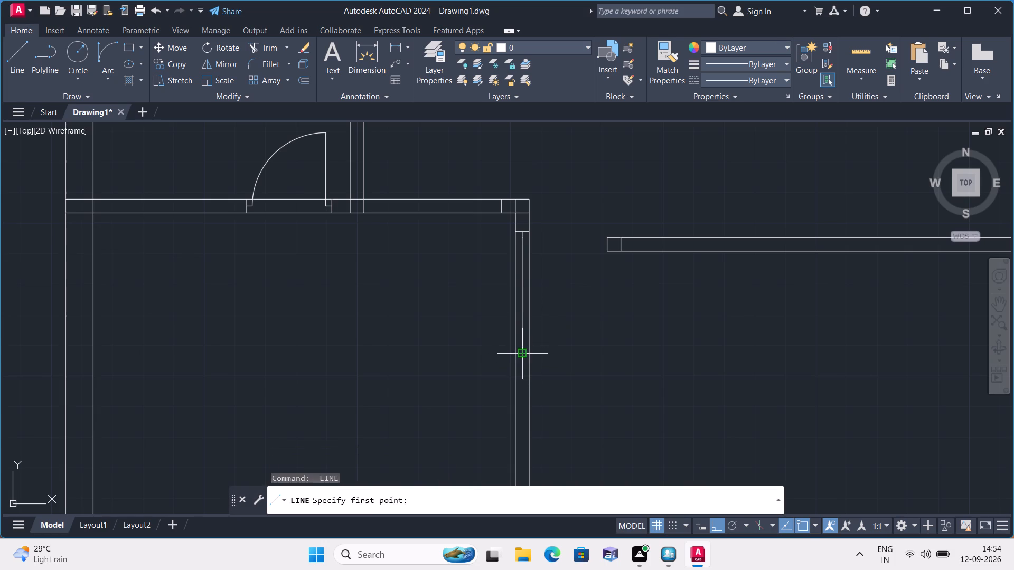
click(521, 354)
click(514, 353)
key(space)
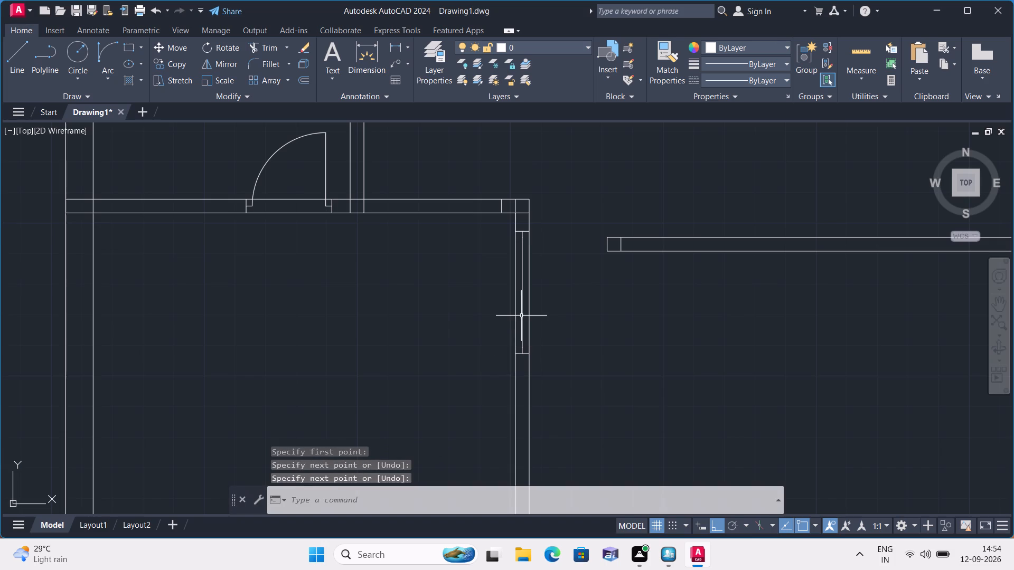
Erase the 3' middle segment of this opening and the 6" helper line along the partition's inner face.
click(521, 315)
key(Delete)
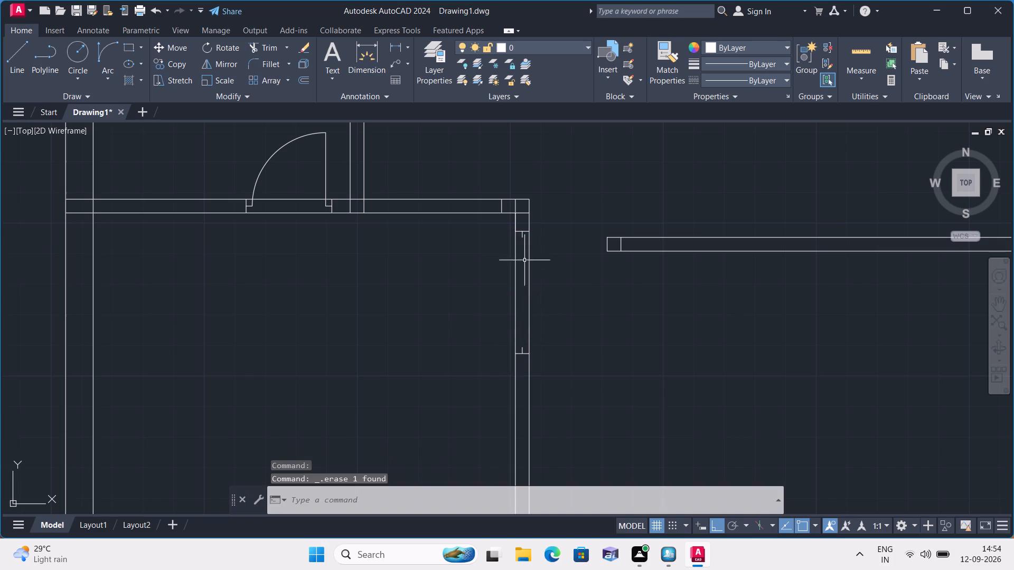
click(514, 220)
key(Delete)
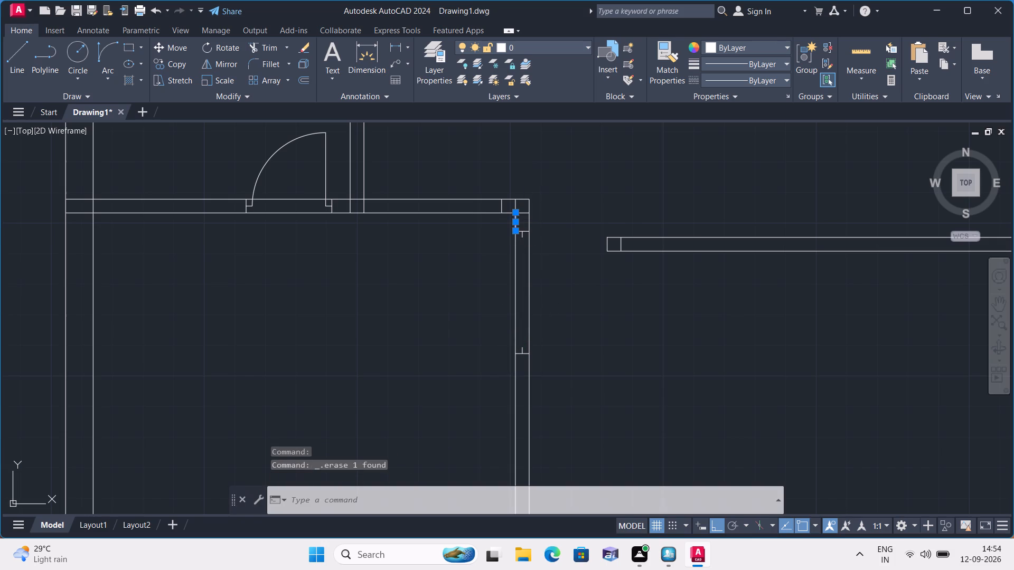
Draw a 3' horizontal door-leaf line leftward into the room from the free end of the opening's upper stub.
text(l)
key(space)
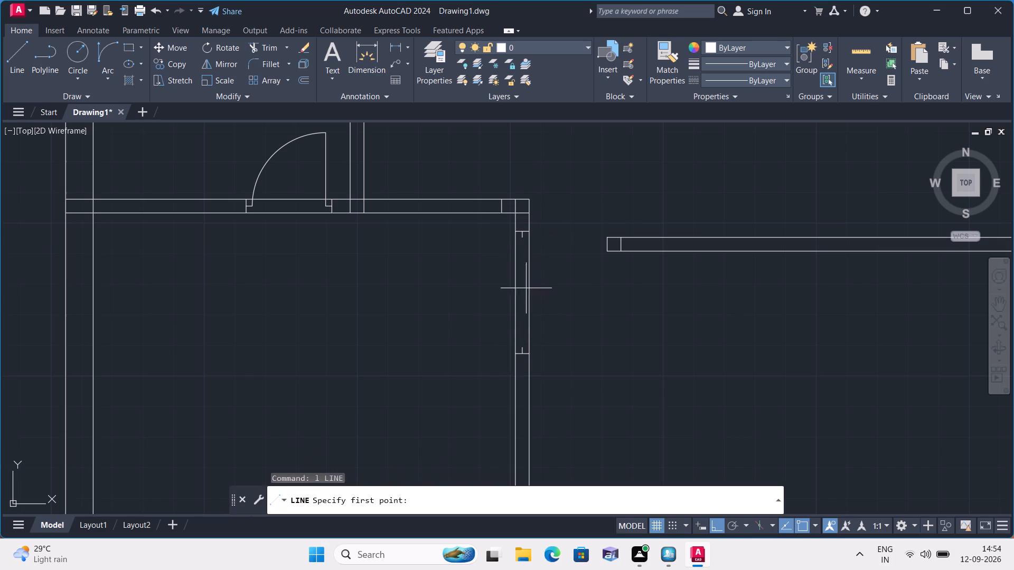
click(524, 237)
text(3')
key(space)
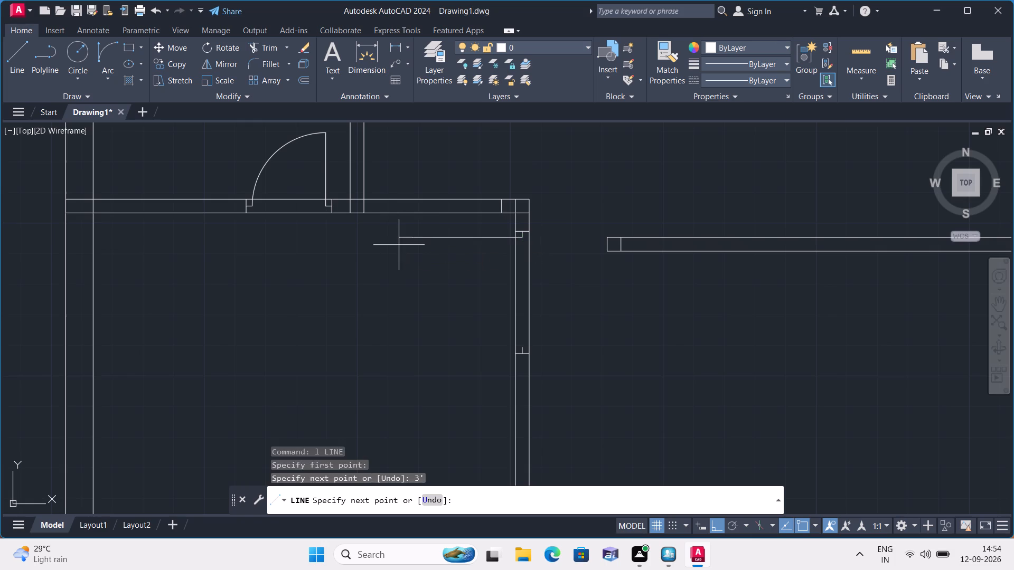
key(Escape)
Draw the door's swing arc by start, end and direction from the leaf's left end to the lower stub's free end.
click(110, 84)
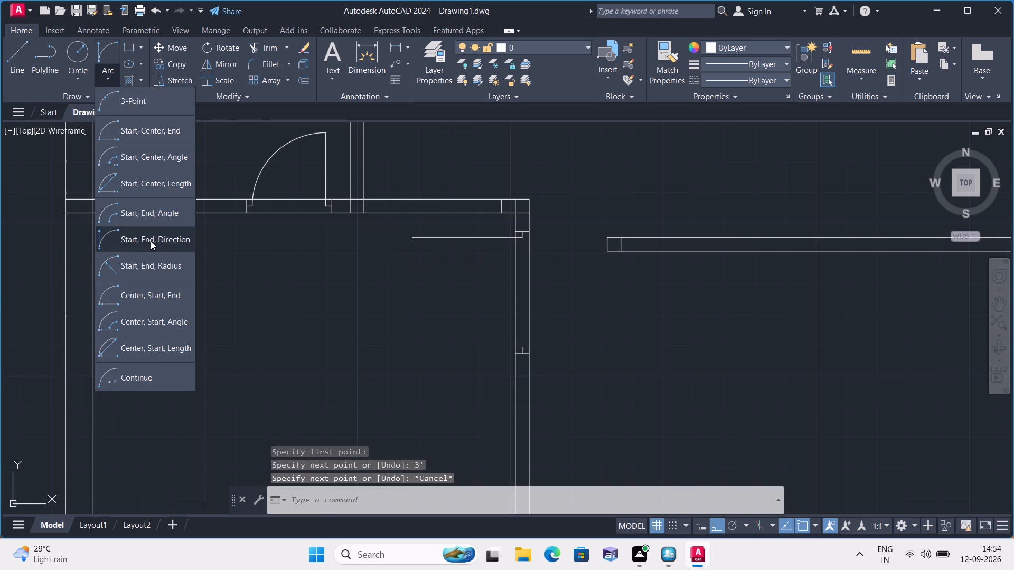
click(151, 241)
click(409, 237)
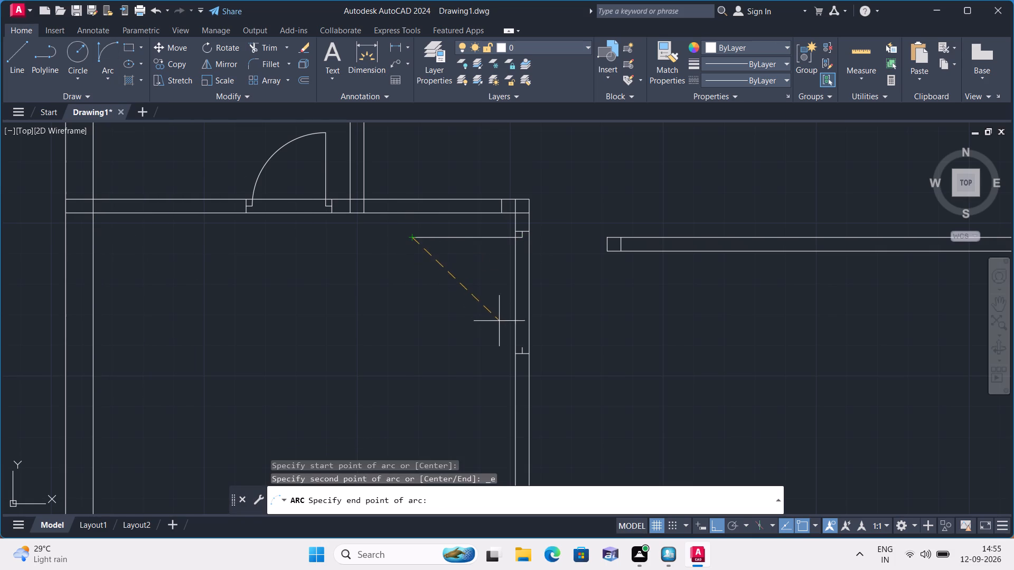
click(522, 345)
click(444, 336)
Draw a short line across the free-standing horizontal partition's thickness, between its left end and the existing cross lines farther right.
scroll(515, 294, down, 1)
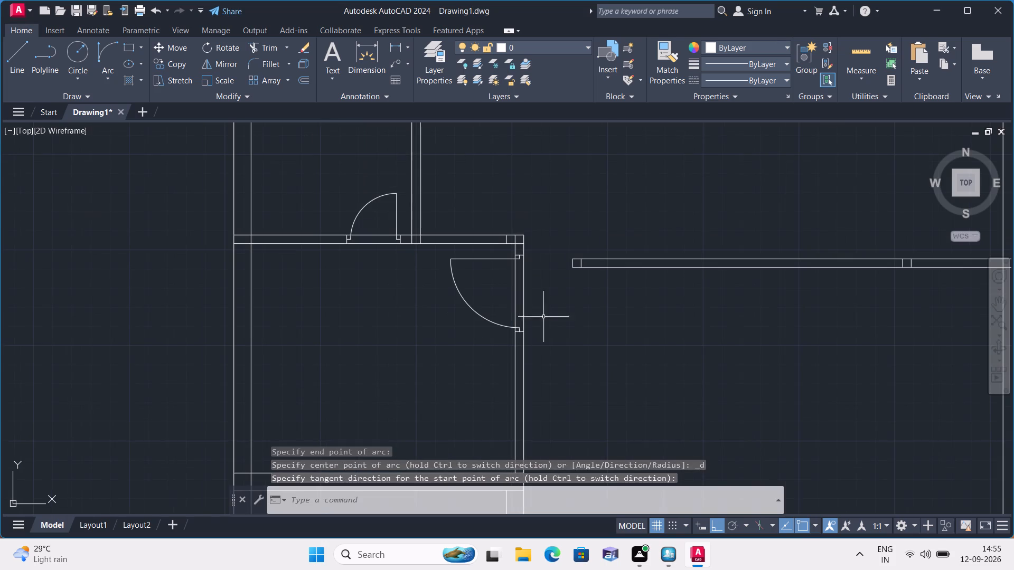
scroll(565, 357, down, 1)
middle_drag(565, 357, 555, 262)
scroll(556, 262, down, 1)
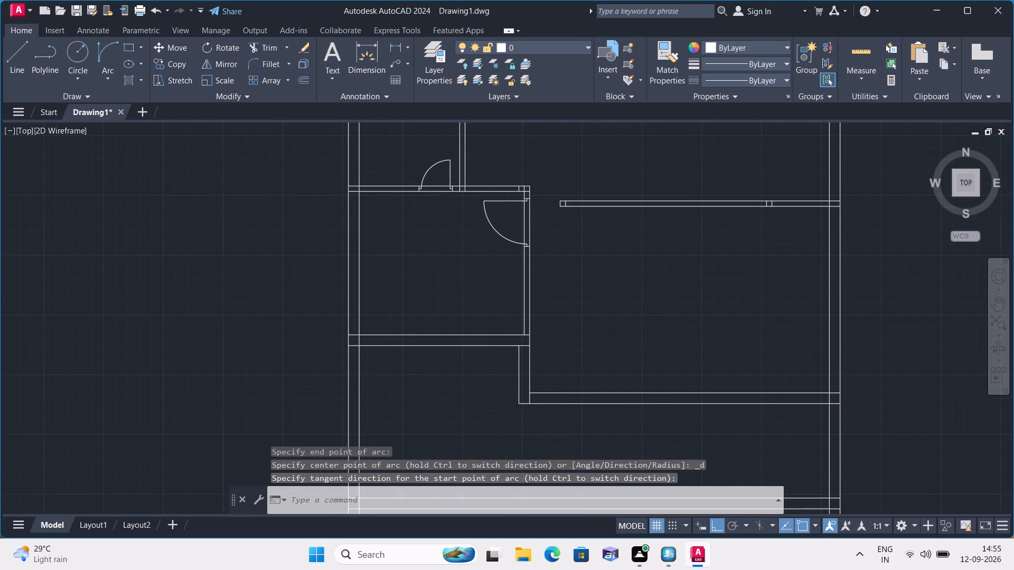
text(l)
key(space)
scroll(578, 231, up, 1)
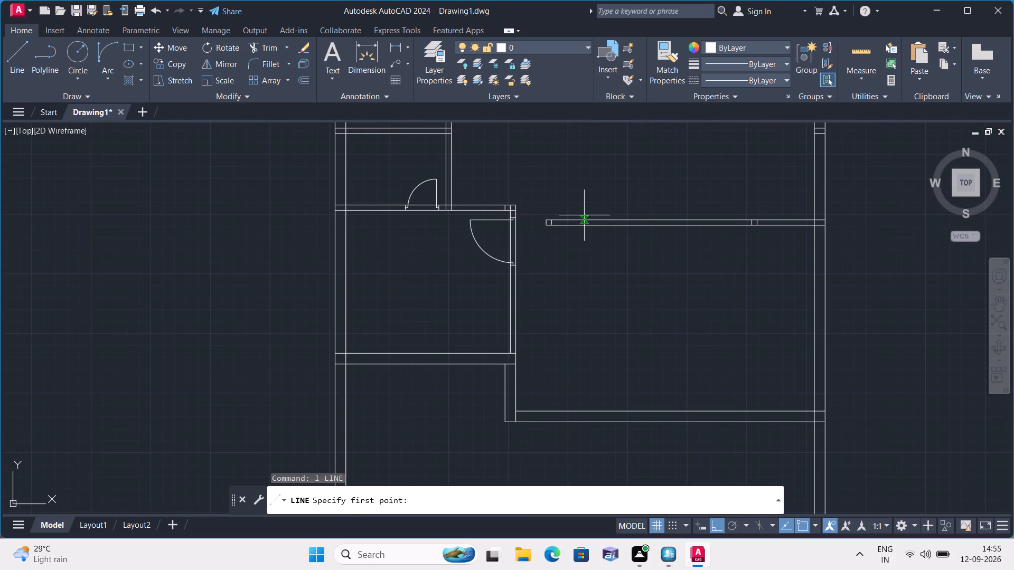
click(617, 220)
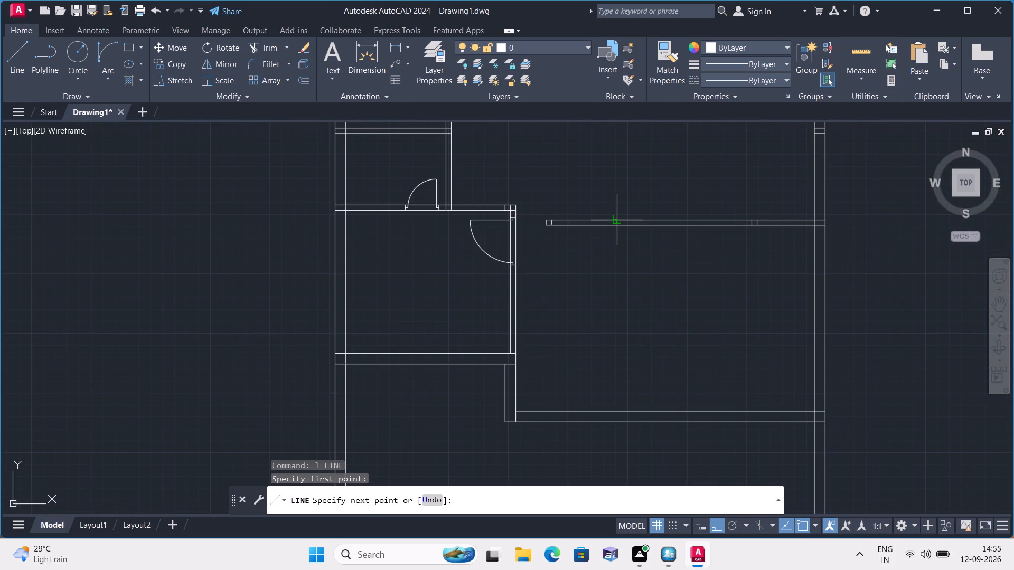
click(618, 229)
key(space)
Draw a 6" helper line down the short vertical wall's right face from the upper horizontal wall's underside, continuing with a jamb line across the wall.
scroll(591, 262, down, 1)
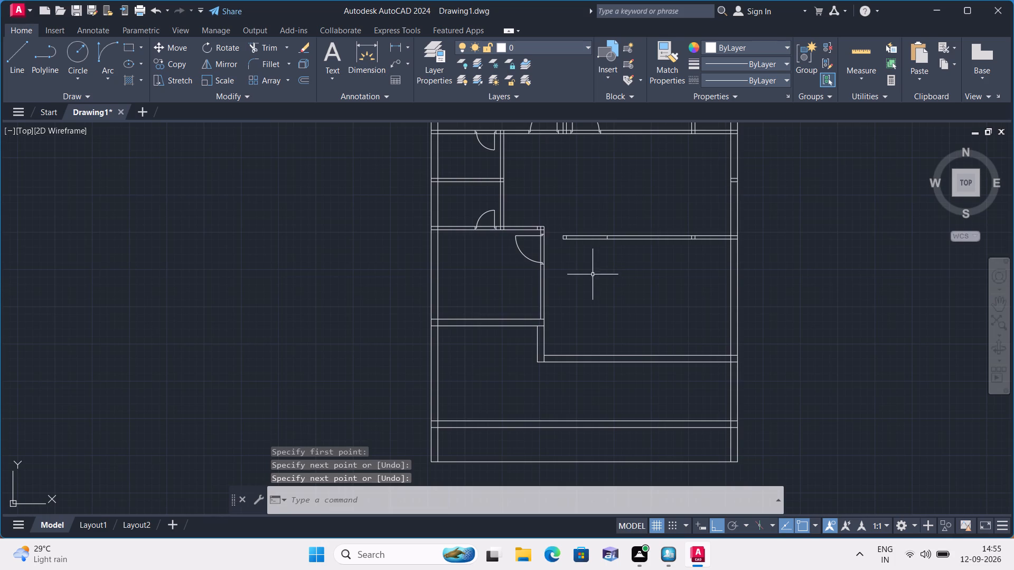
middle_drag(592, 280, 594, 221)
scroll(592, 280, down, 1)
scroll(596, 235, down, 1)
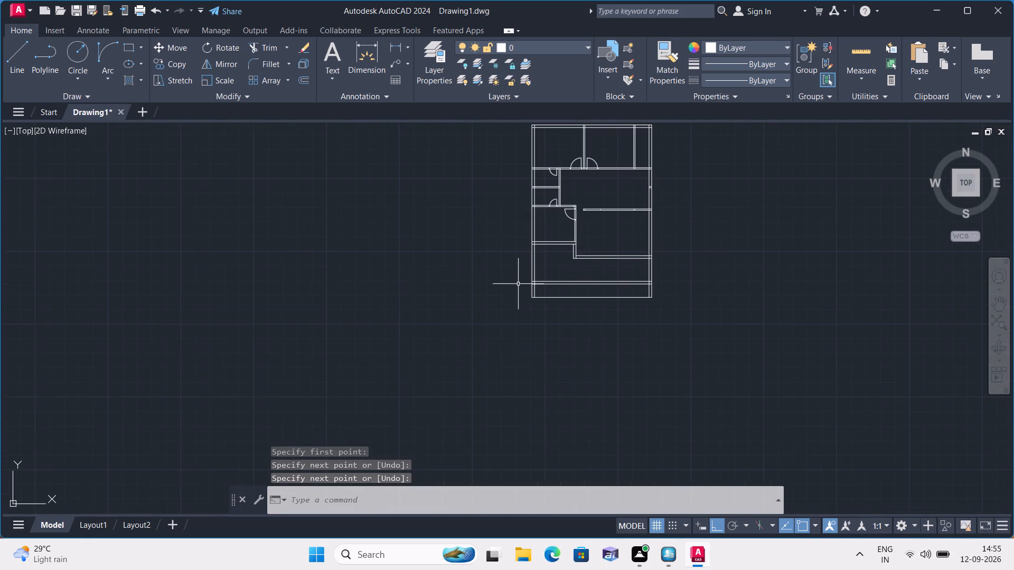
scroll(518, 286, up, 2)
scroll(598, 241, up, 1)
middle_drag(598, 241, 551, 360)
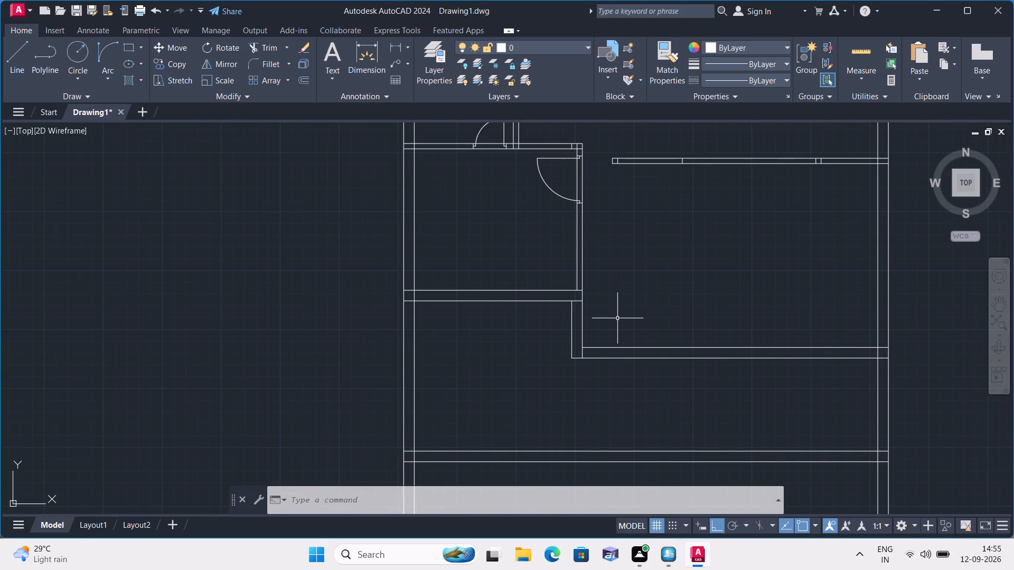
scroll(617, 318, down, 1)
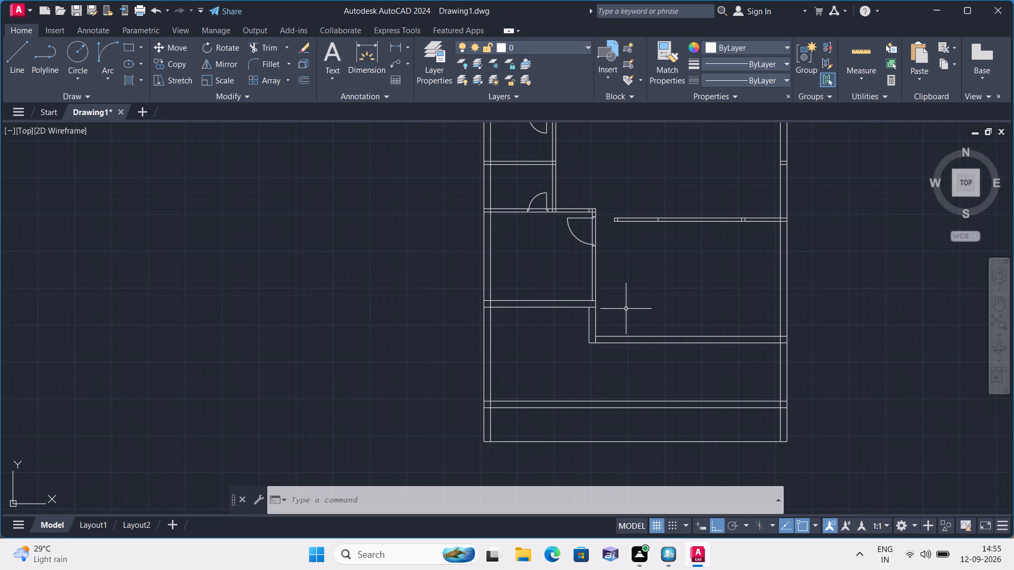
text(l)
key(space)
scroll(604, 315, up, 1)
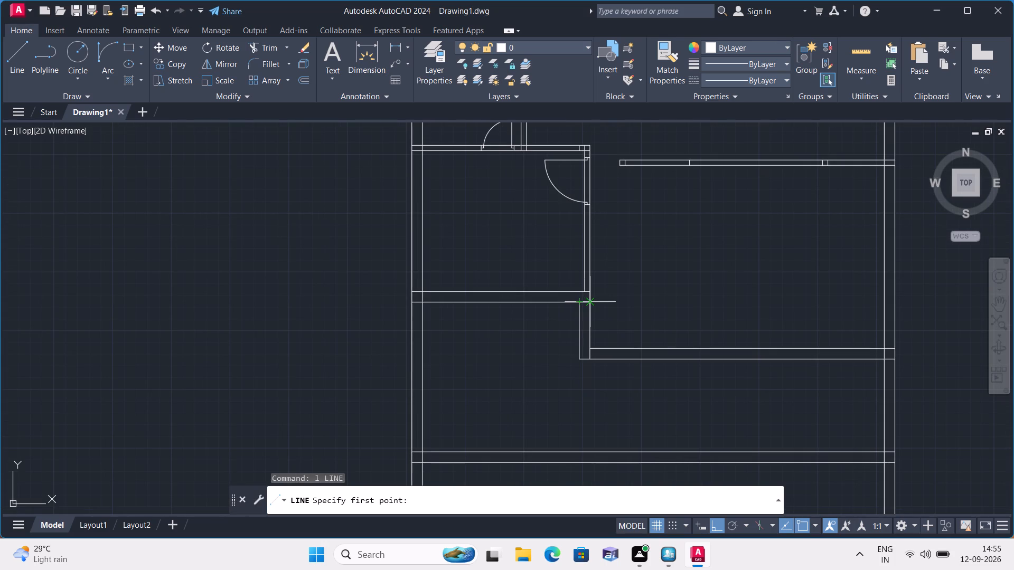
scroll(583, 299, up, 1)
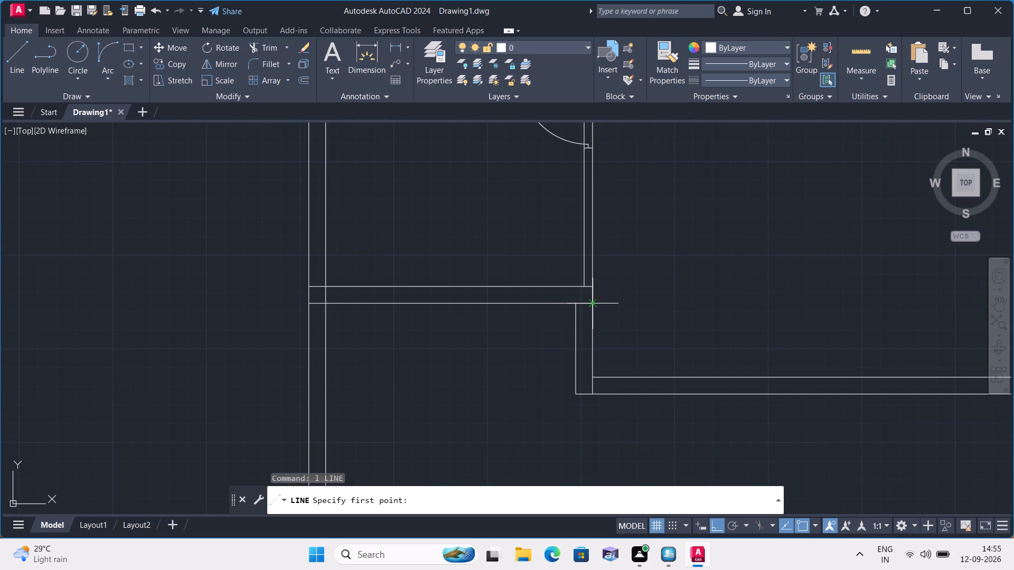
click(591, 303)
text(6")
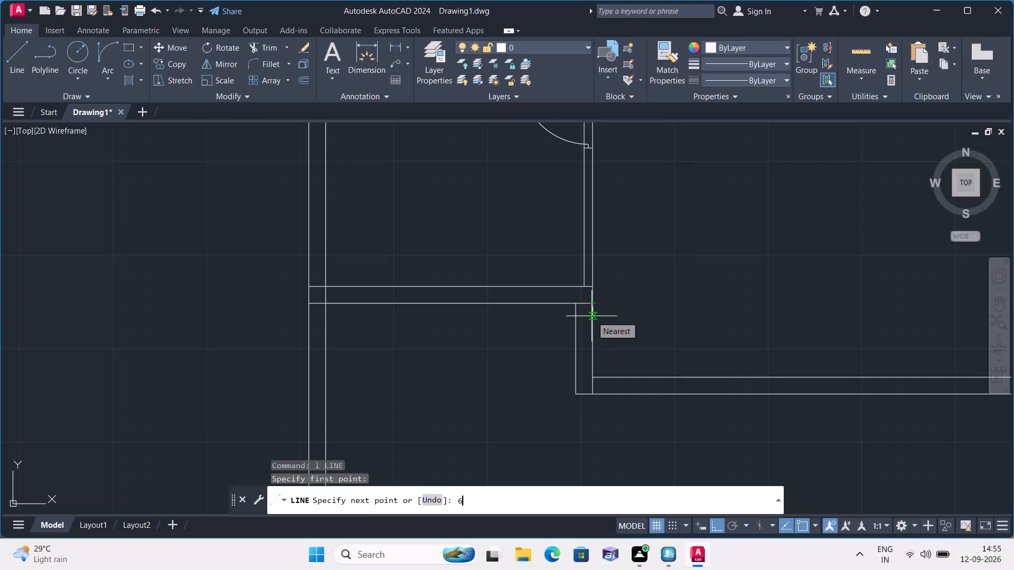
key(space)
click(572, 317)
key(space)
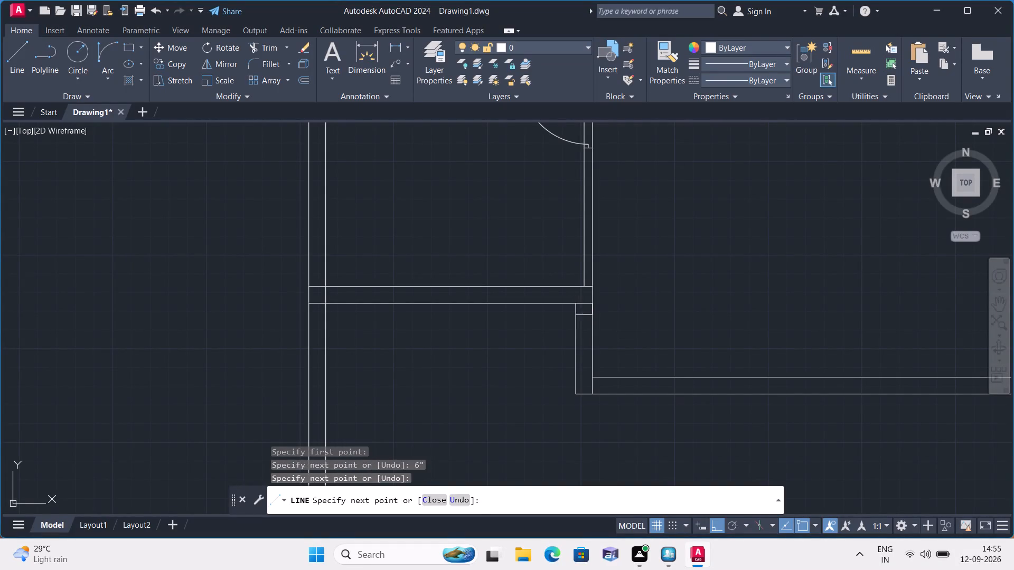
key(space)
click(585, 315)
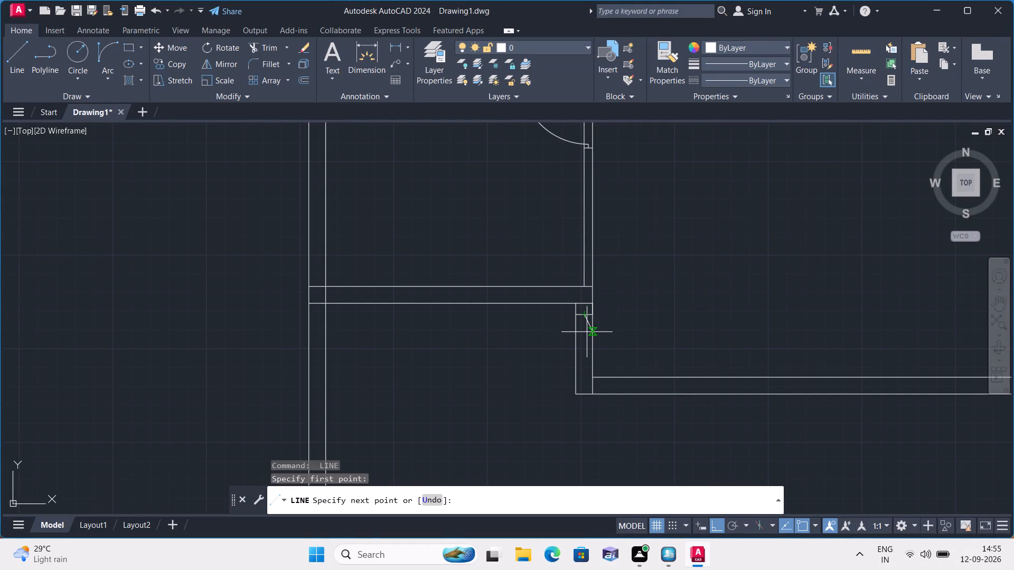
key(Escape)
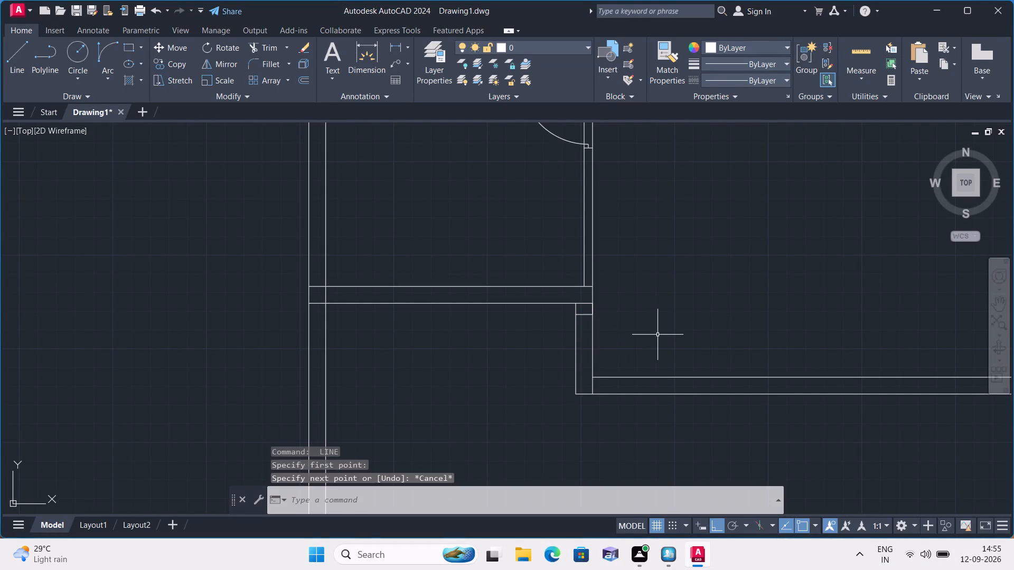
Draw a 6" helper line up the short wall's right face from the lower horizontal wall's upper face, continuing with a jamb line across the wall.
key(space)
click(596, 378)
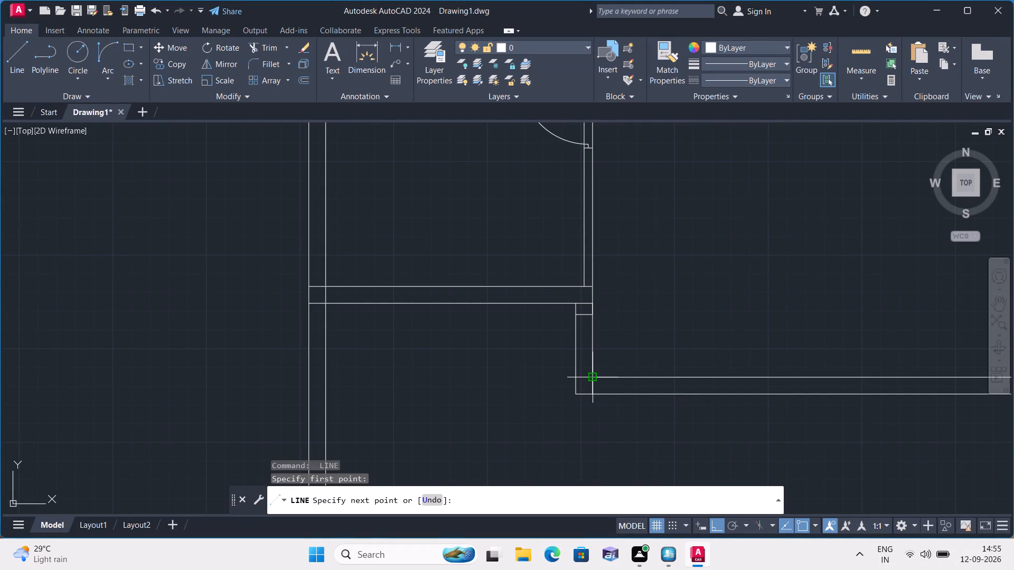
text(6")
key(space)
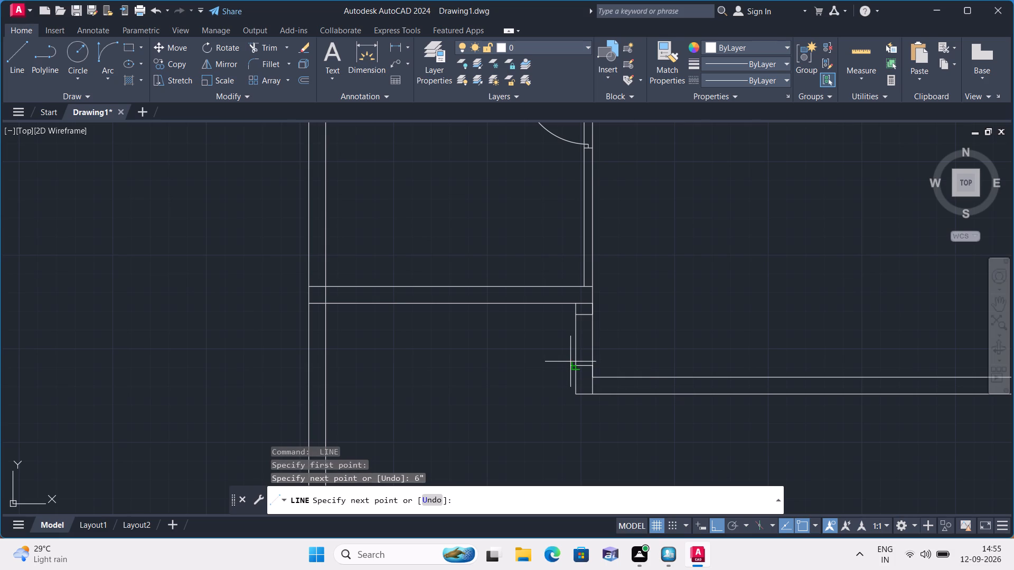
click(572, 363)
key(space)
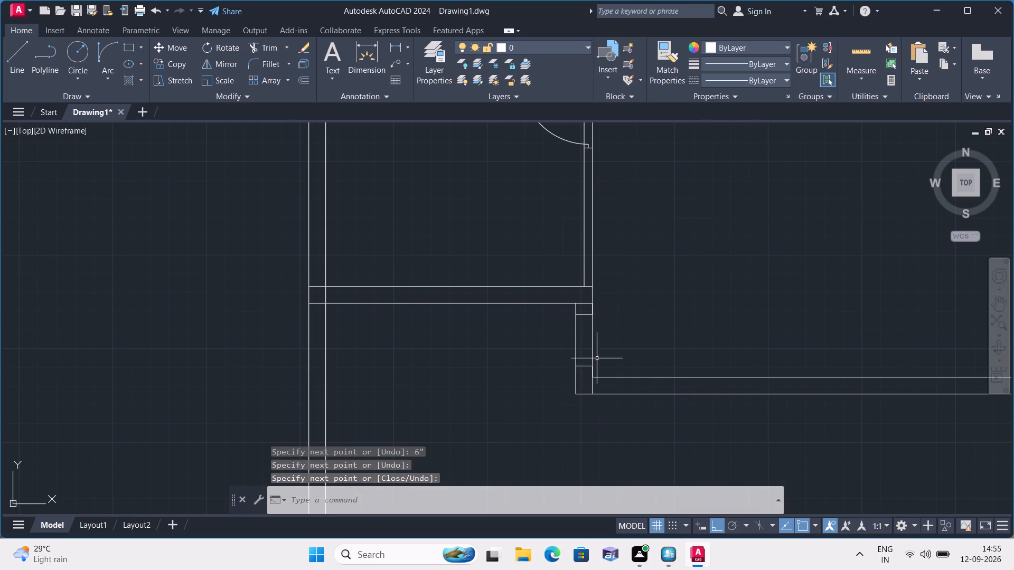
Erase the two 6" helper lines on the short wall's right face.
click(593, 371)
click(593, 307)
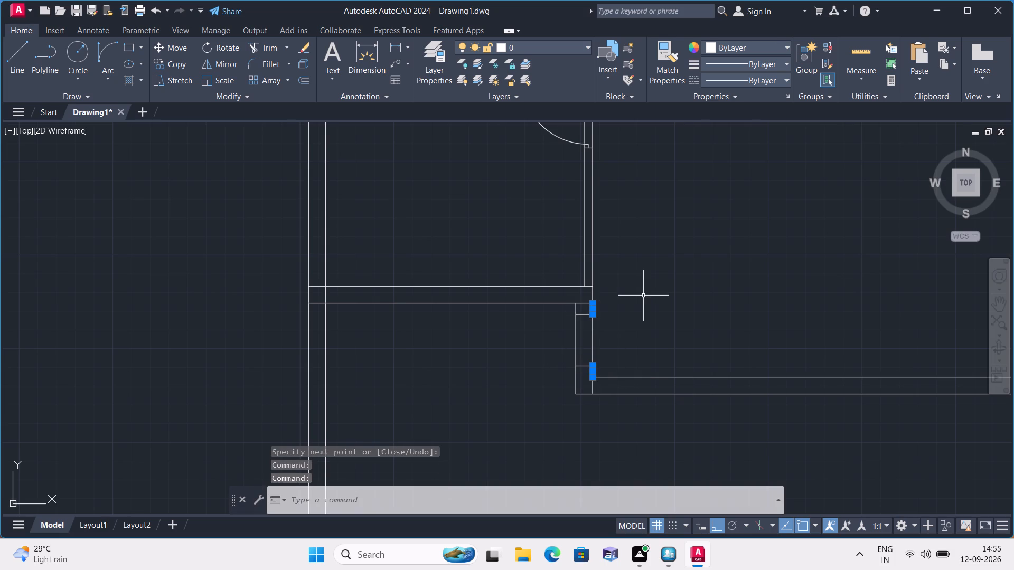
key(Delete)
Measure the distance between the midpoints of the two jamb lines with a linear dimension, without placing it.
scroll(626, 346, up, 2)
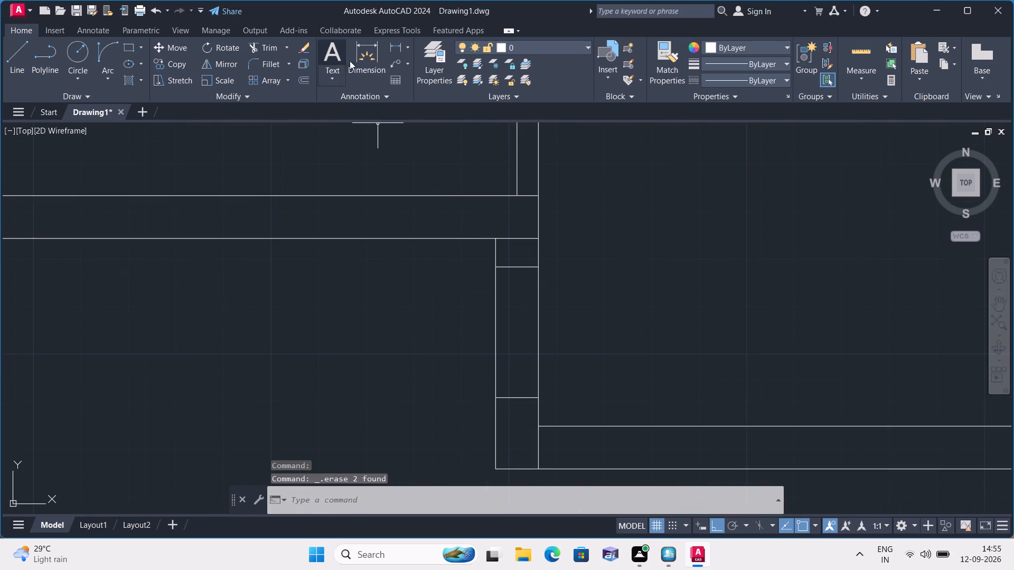
click(411, 48)
click(419, 68)
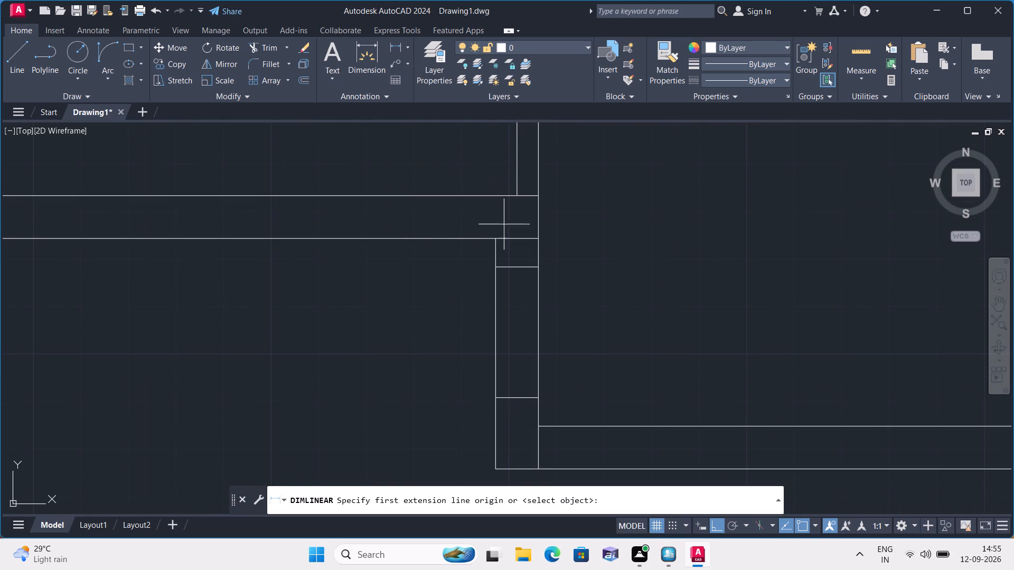
click(516, 270)
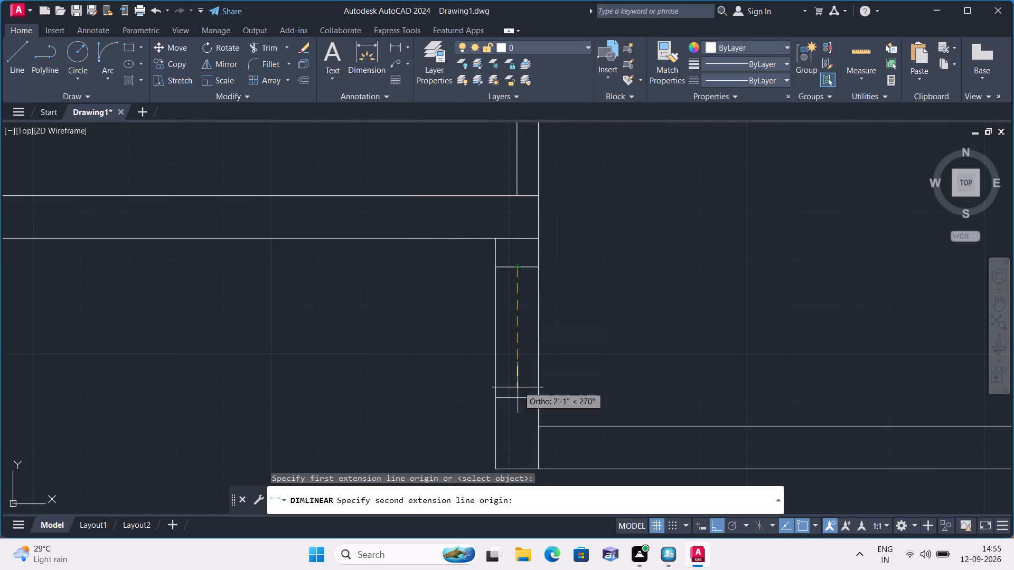
click(520, 396)
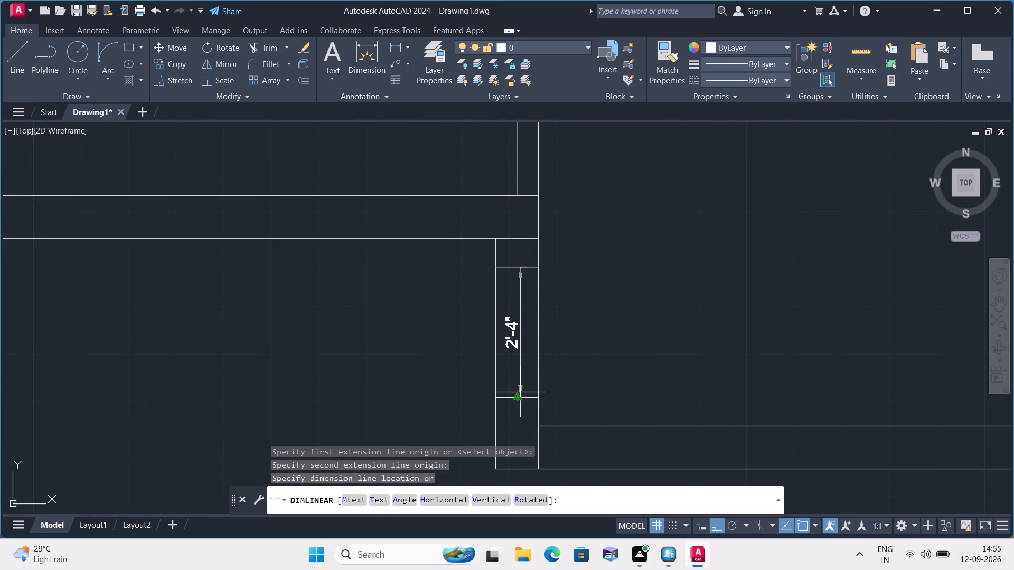
key(Escape)
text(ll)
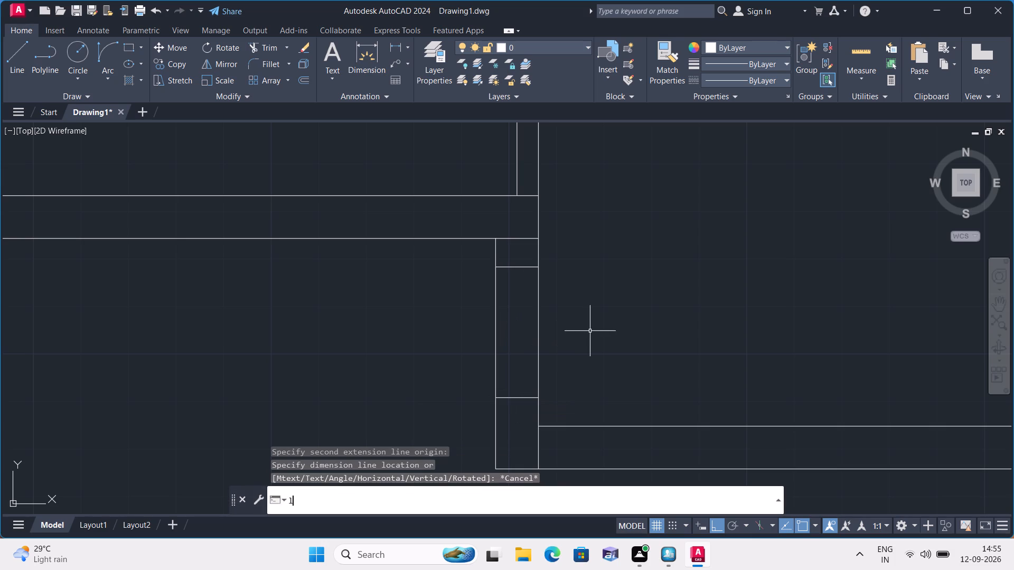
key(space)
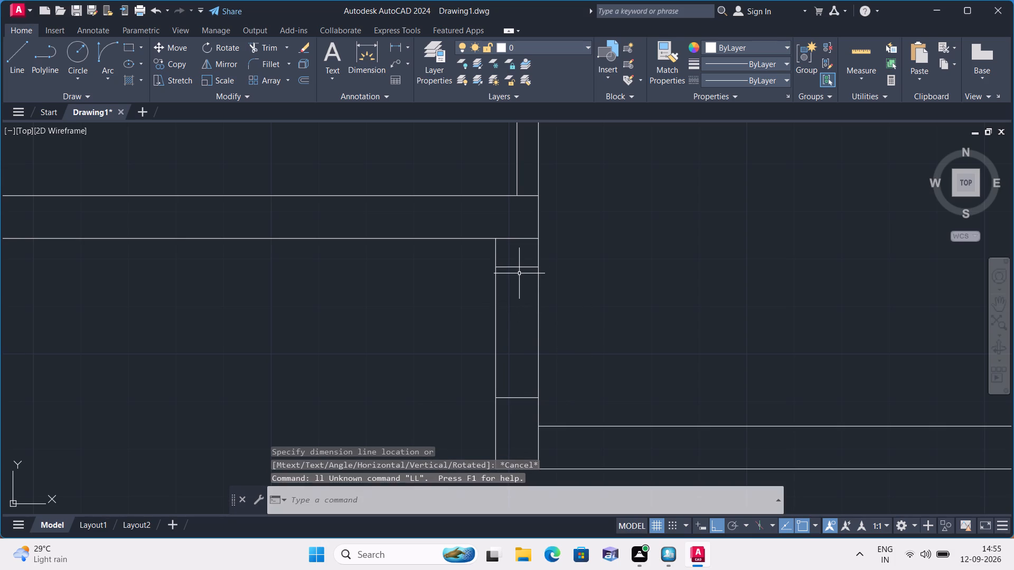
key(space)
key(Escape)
Draw connected vertical lines from the upper jamb line's midpoint: 2" down, 2' further down, and on to the lower jamb line.
text(l)
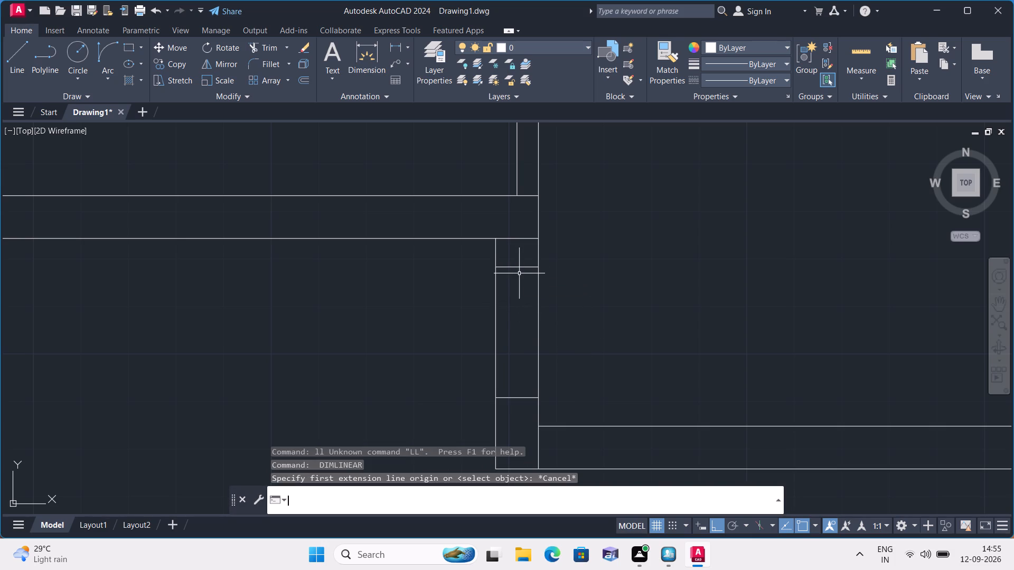
key(space)
click(519, 264)
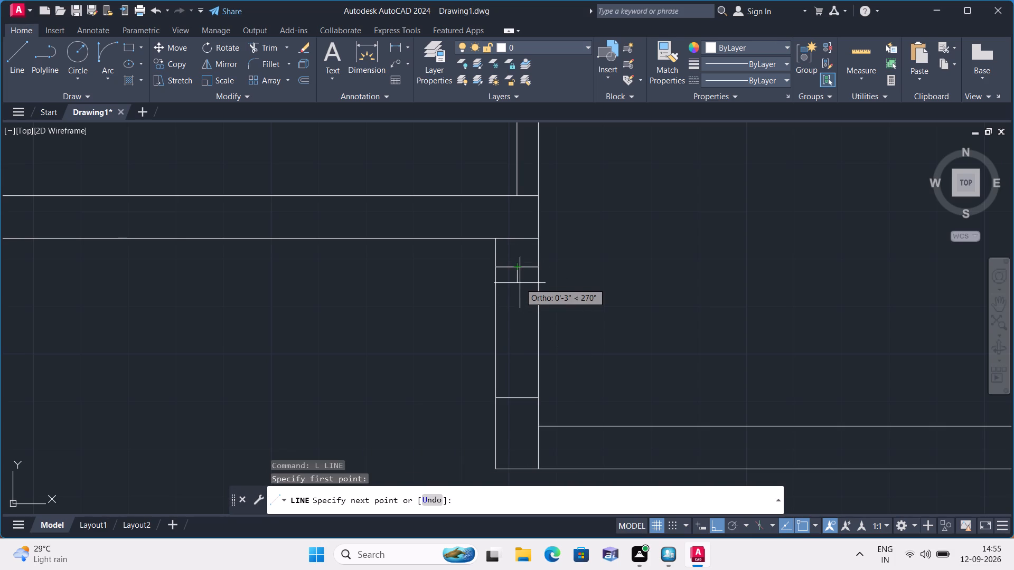
text(2")
key(space)
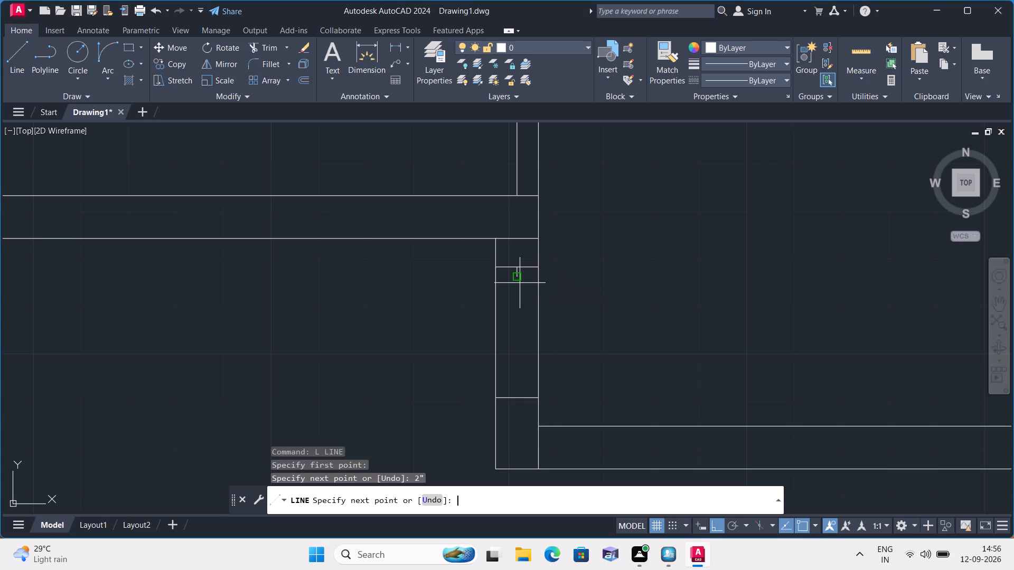
key(2)
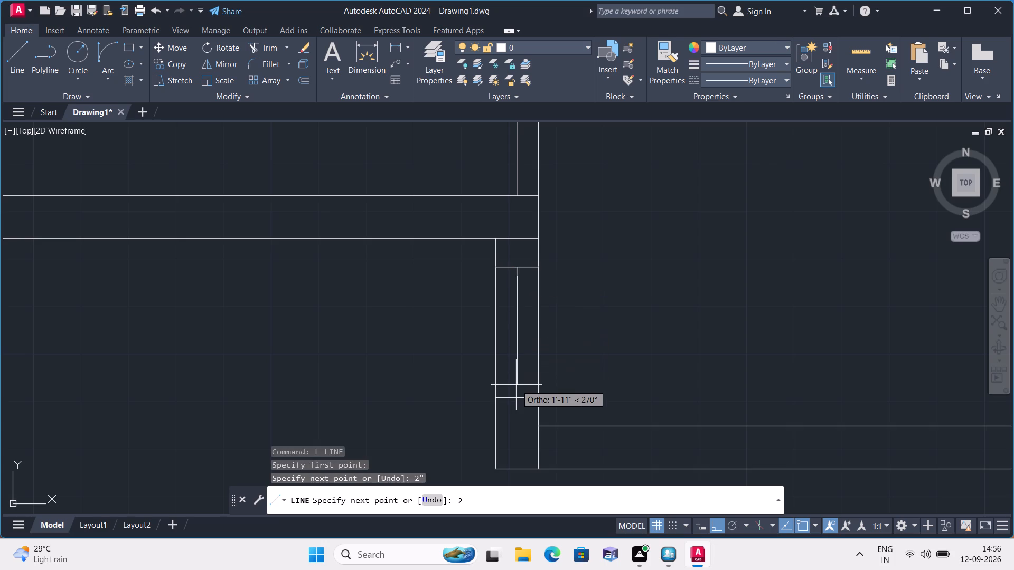
text(')
key(space)
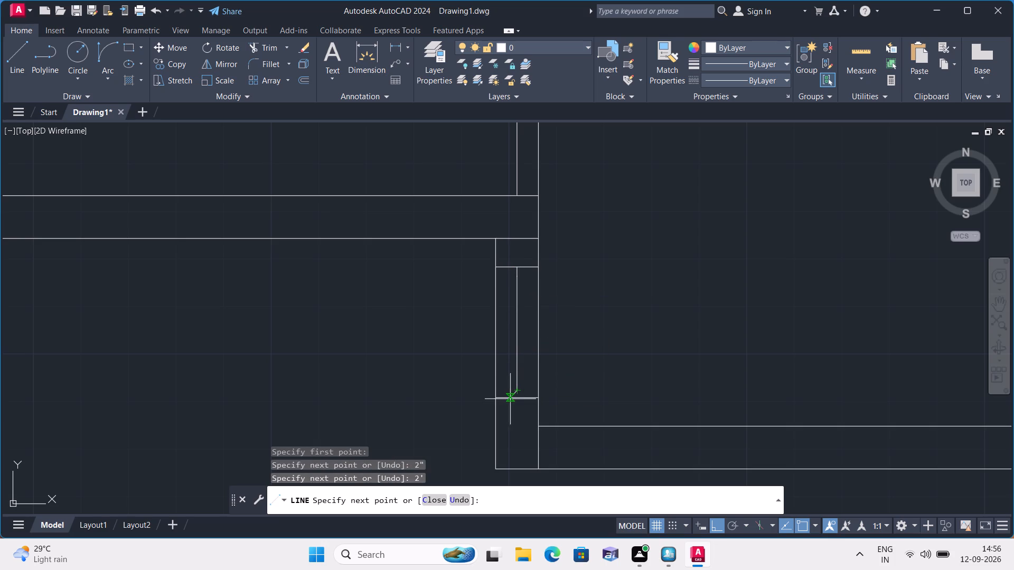
click(515, 399)
key(space)
Erase the 2' middle segment between the two short stubs in the opening.
click(515, 369)
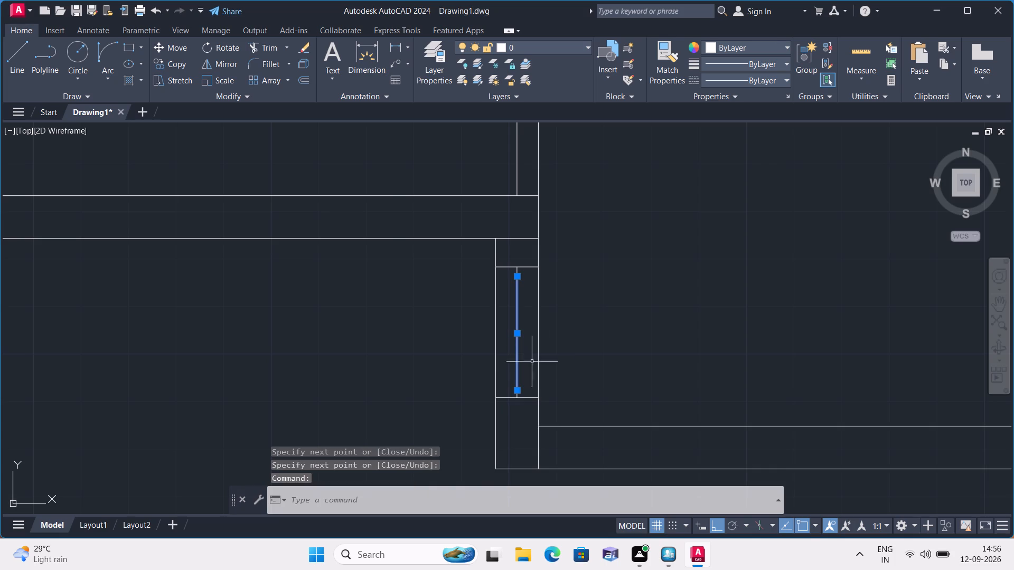
key(Delete)
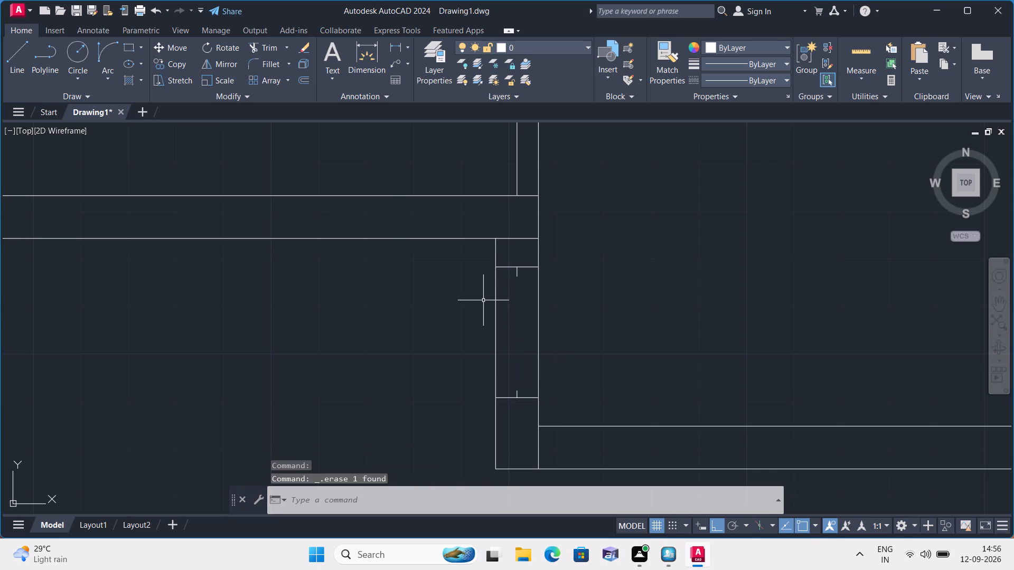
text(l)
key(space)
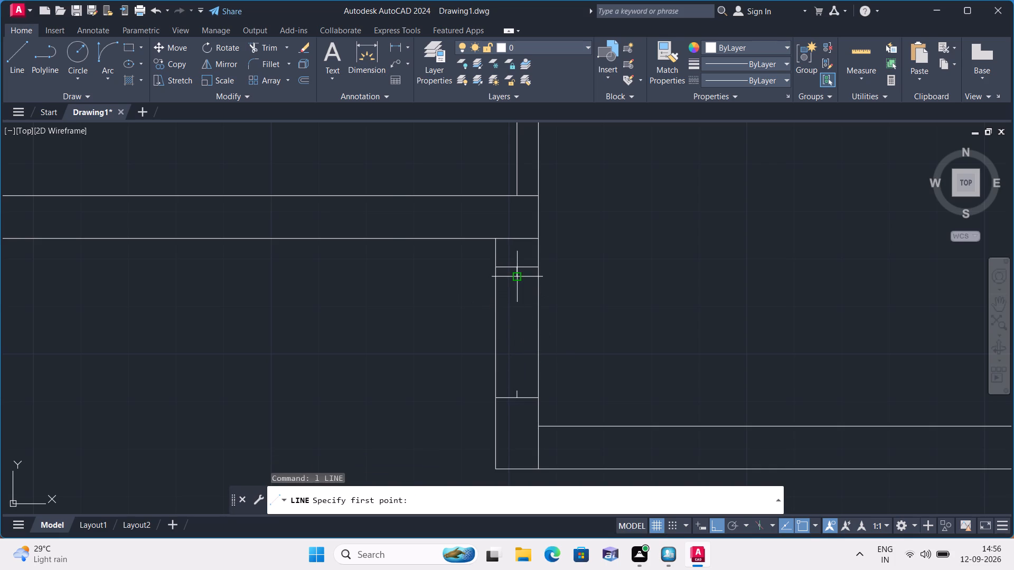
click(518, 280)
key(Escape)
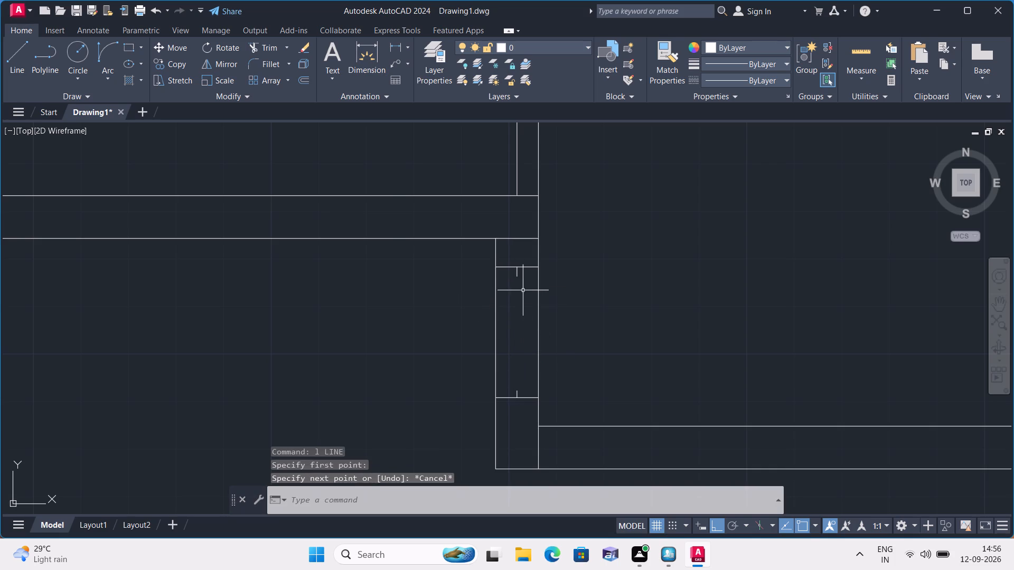
Draw a 2' horizontal door-leaf line rightward from the free end of the opening's lower stub.
key(space)
click(518, 388)
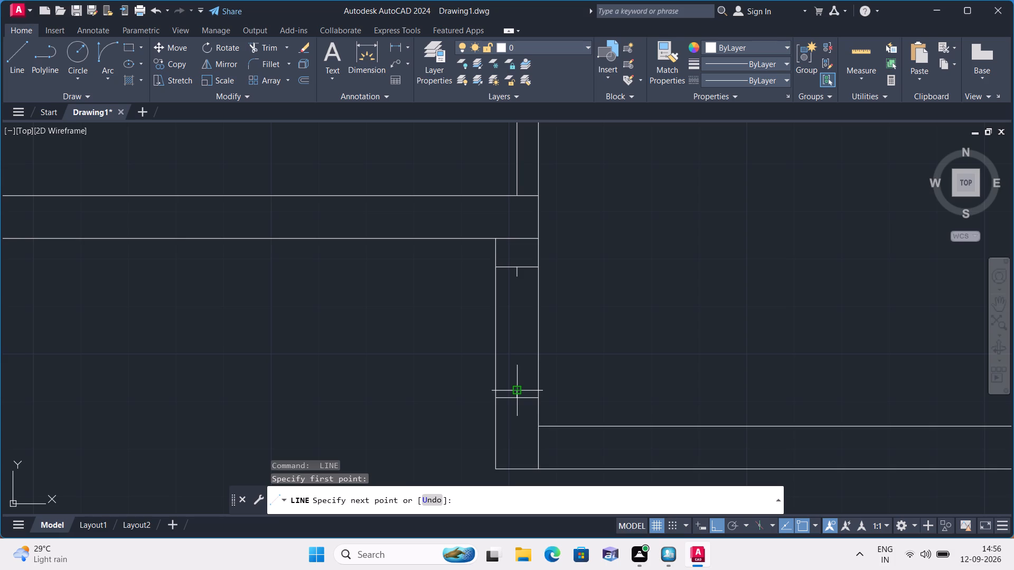
text(2')
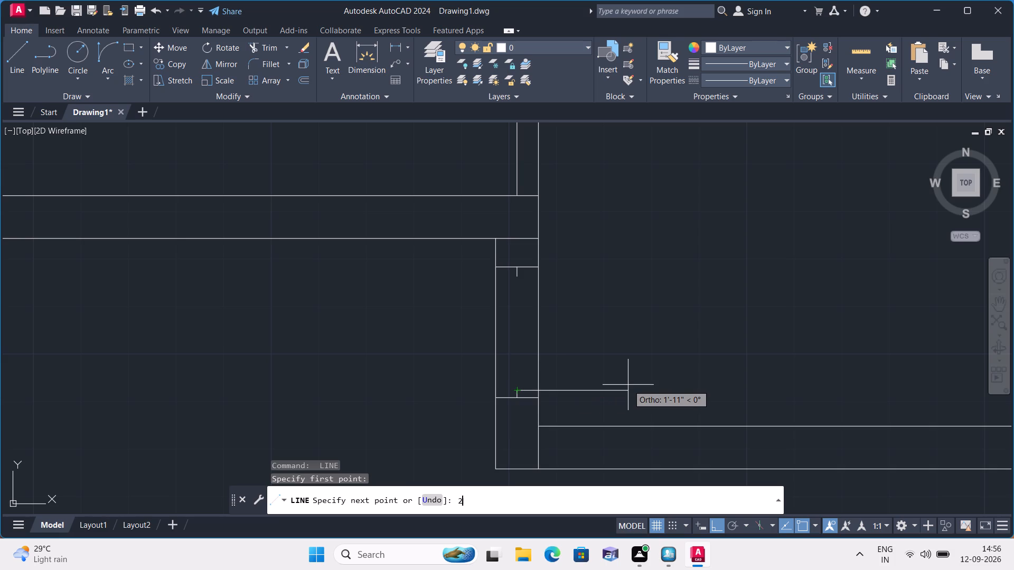
key(space)
key(Escape)
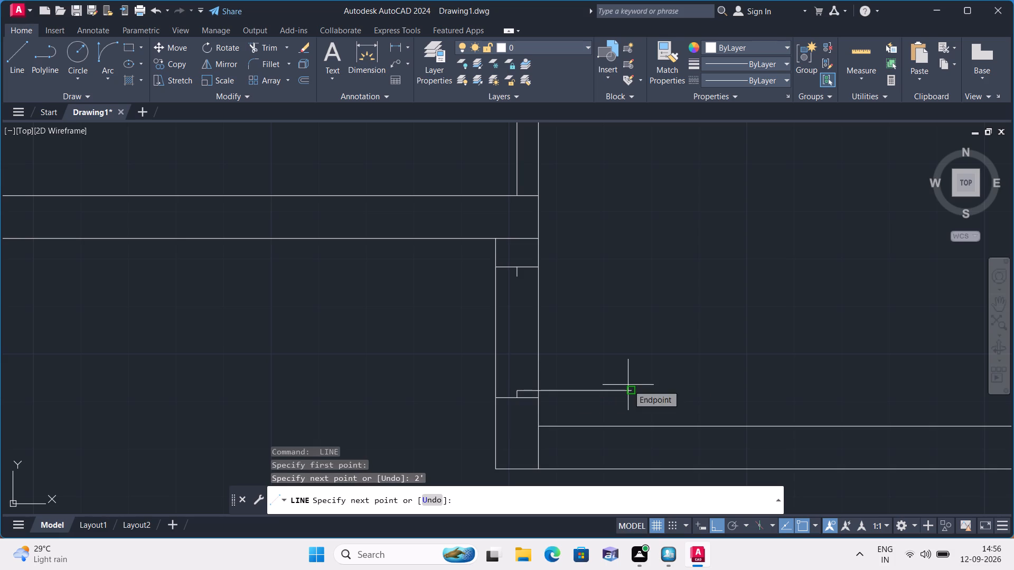
Draw the door's swing arc by start, end and direction from the leaf's right end to the upper stub's free end.
click(109, 81)
click(147, 239)
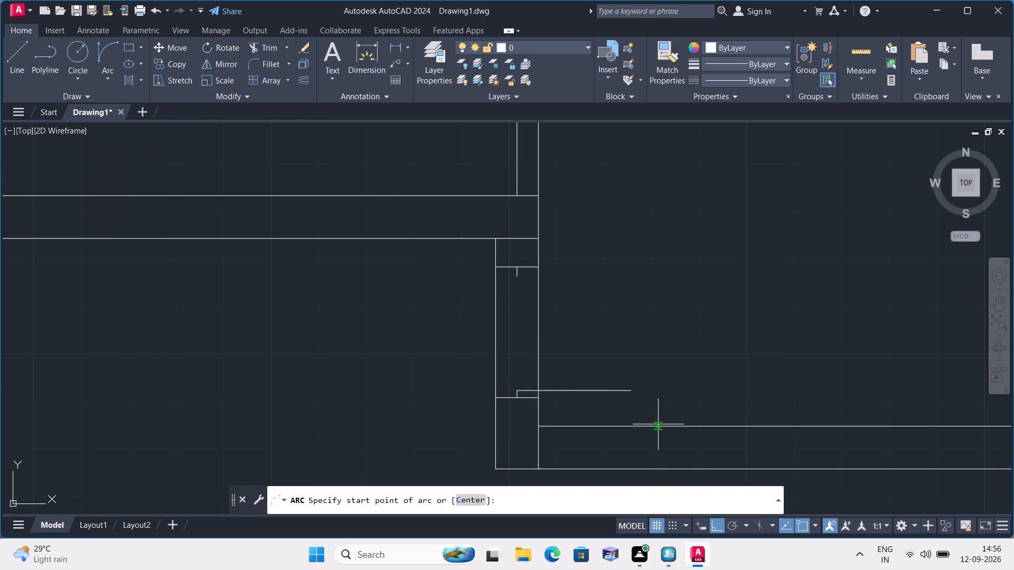
click(632, 391)
click(520, 275)
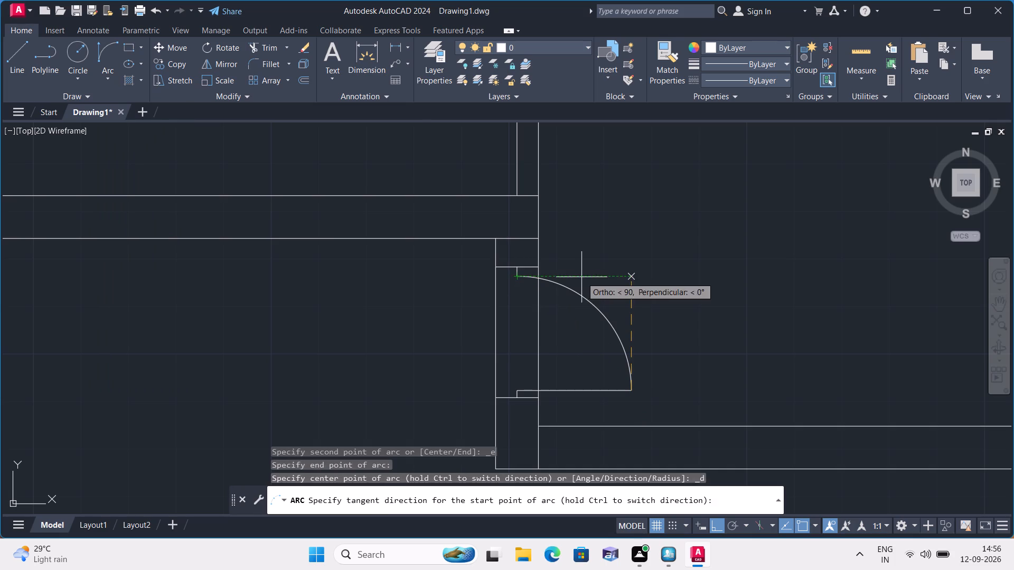
click(583, 273)
scroll(583, 273, down, 2)
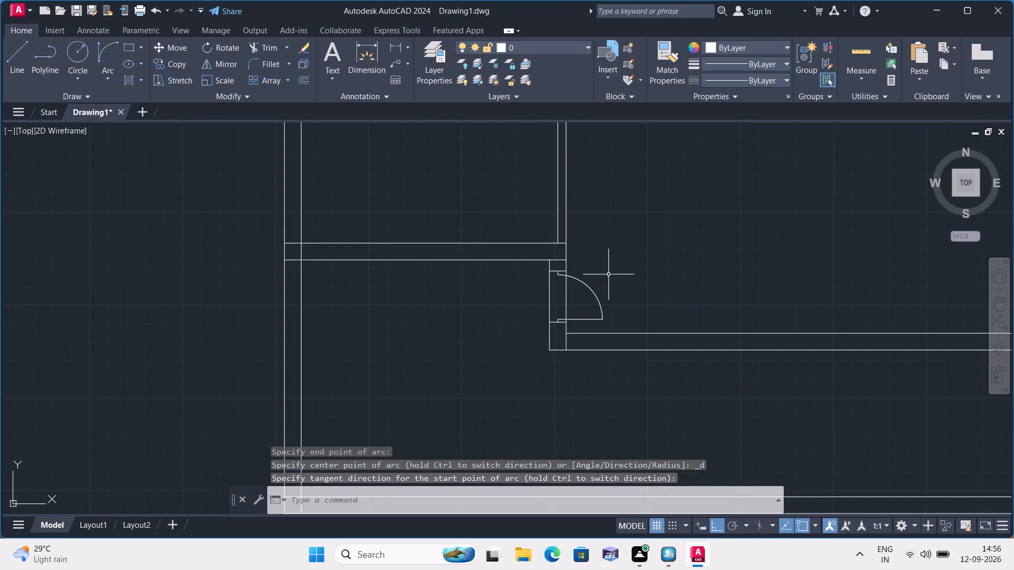
Extend the left line of the rightmost upper-room partition down to the horizontal partition in the middle of the plan.
scroll(609, 272, down, 4)
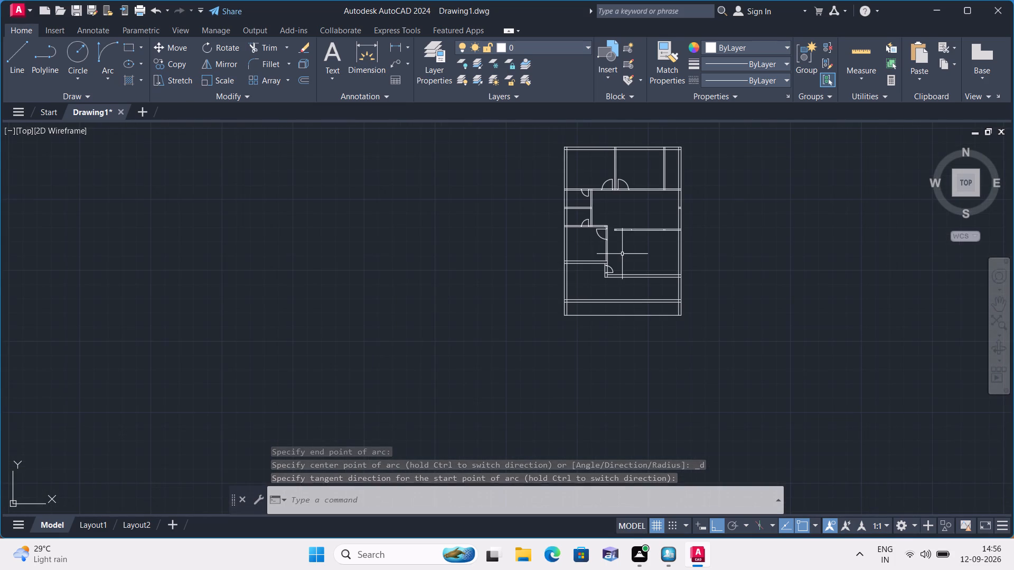
middle_drag(664, 235, 634, 284)
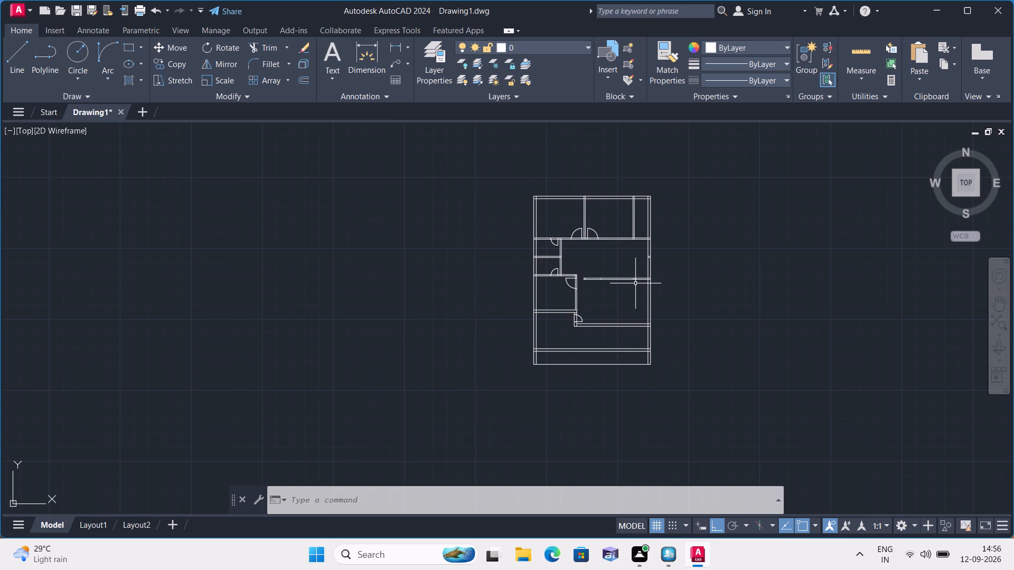
scroll(652, 283, down, 1)
scroll(643, 273, up, 3)
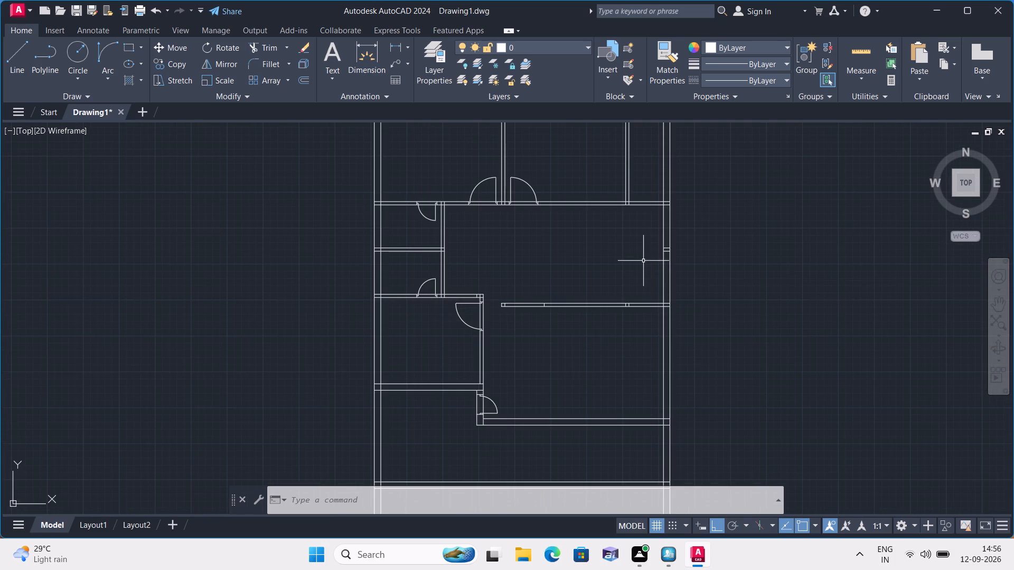
middle_drag(643, 261, 623, 334)
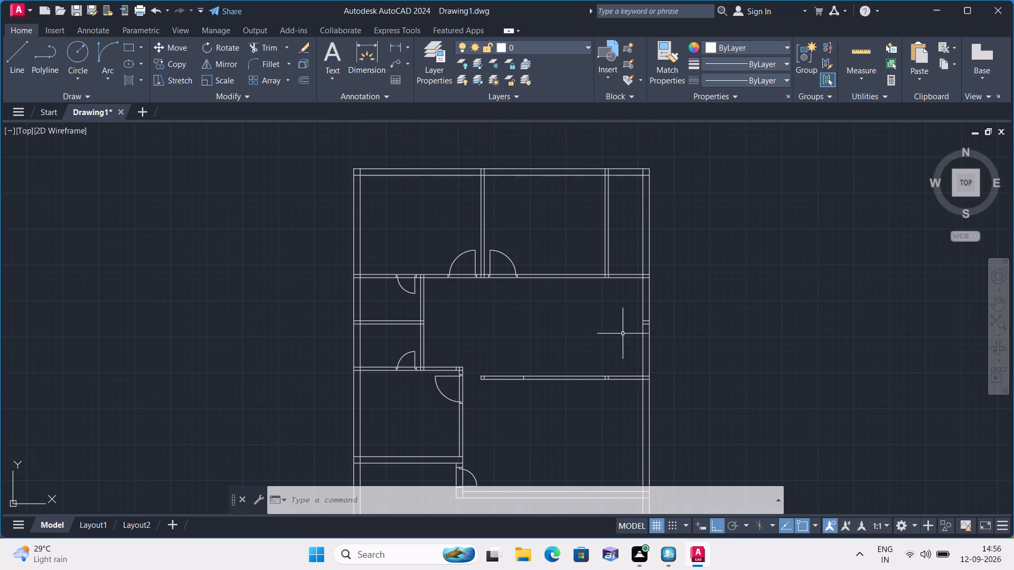
middle_drag(618, 344, 621, 244)
scroll(614, 289, down, 1)
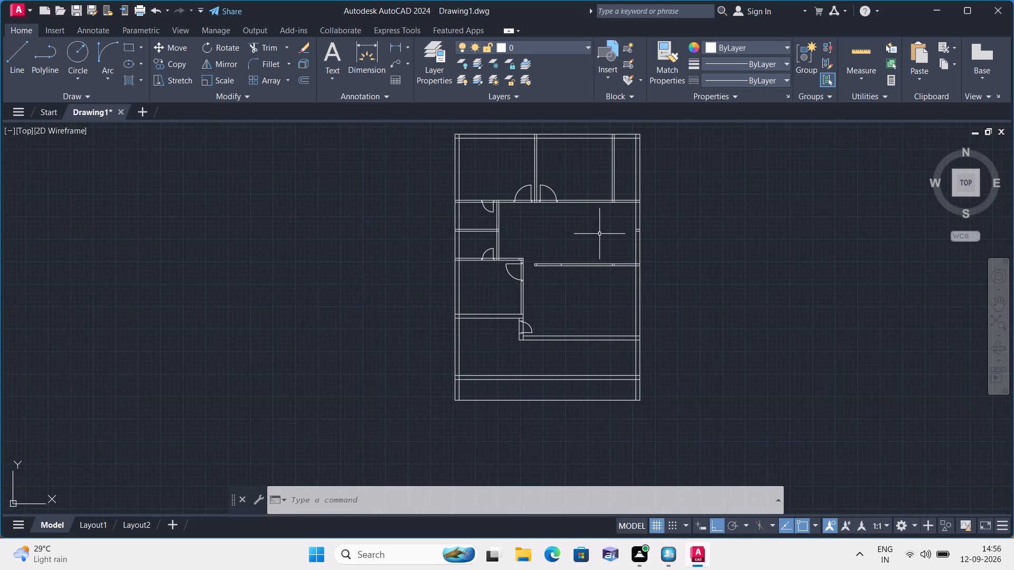
middle_drag(598, 233, 580, 302)
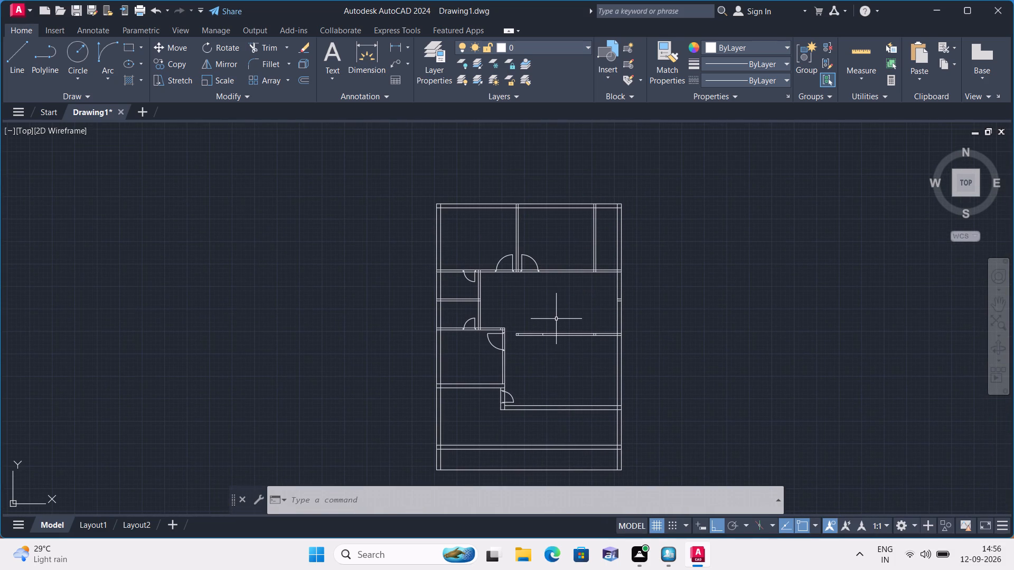
text(extend)
key(space)
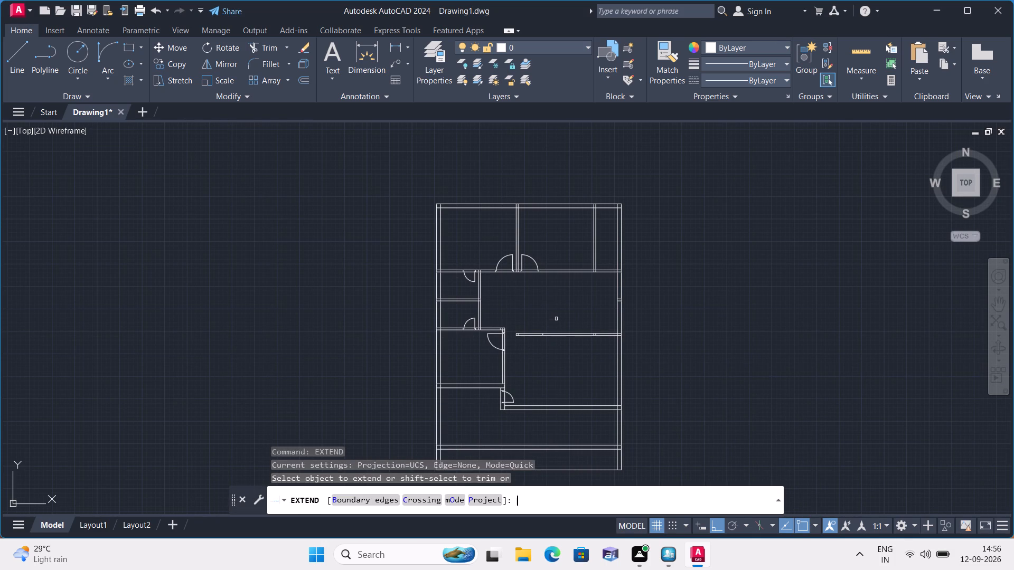
scroll(570, 279, up, 4)
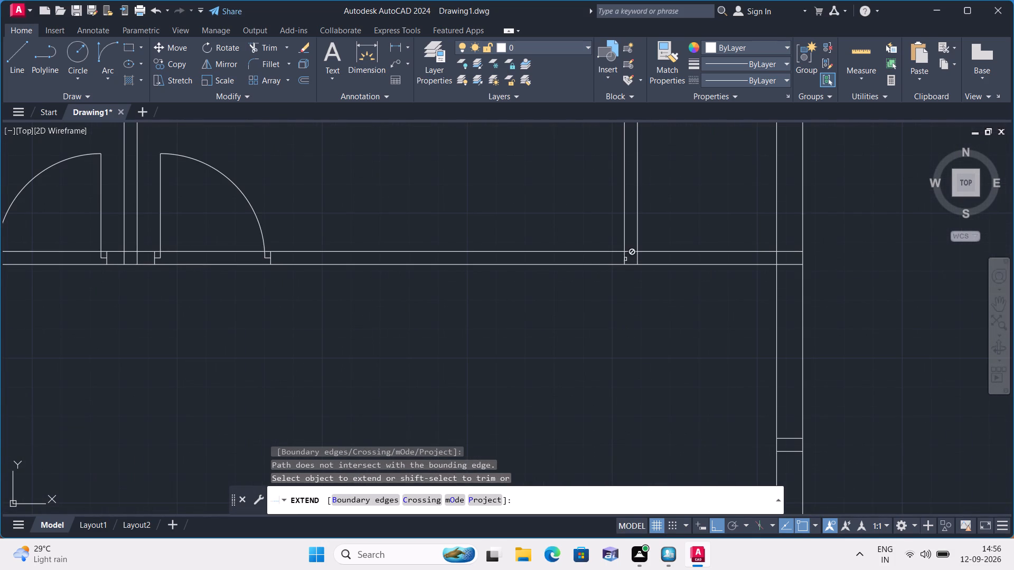
scroll(623, 251, down, 2)
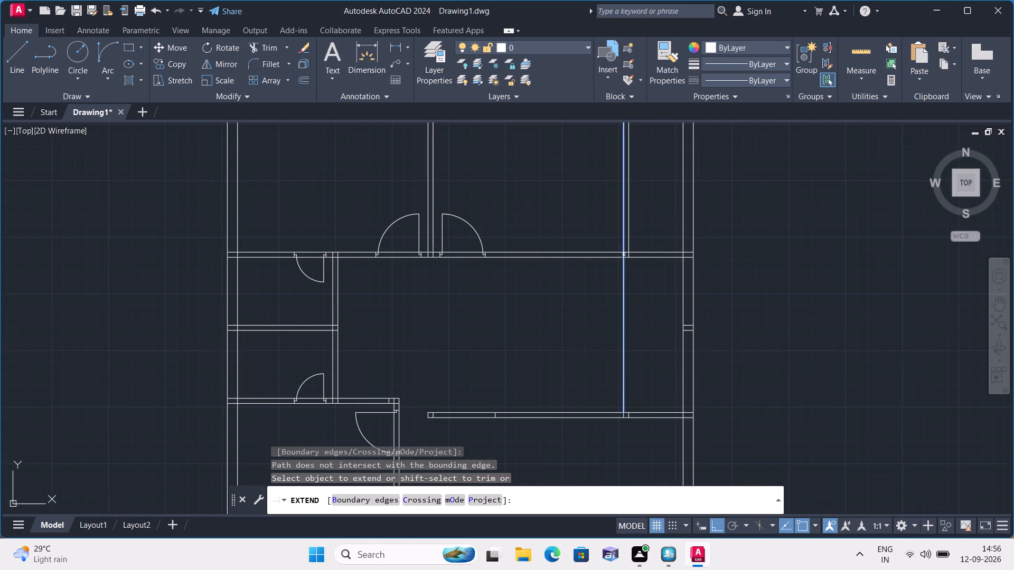
click(624, 254)
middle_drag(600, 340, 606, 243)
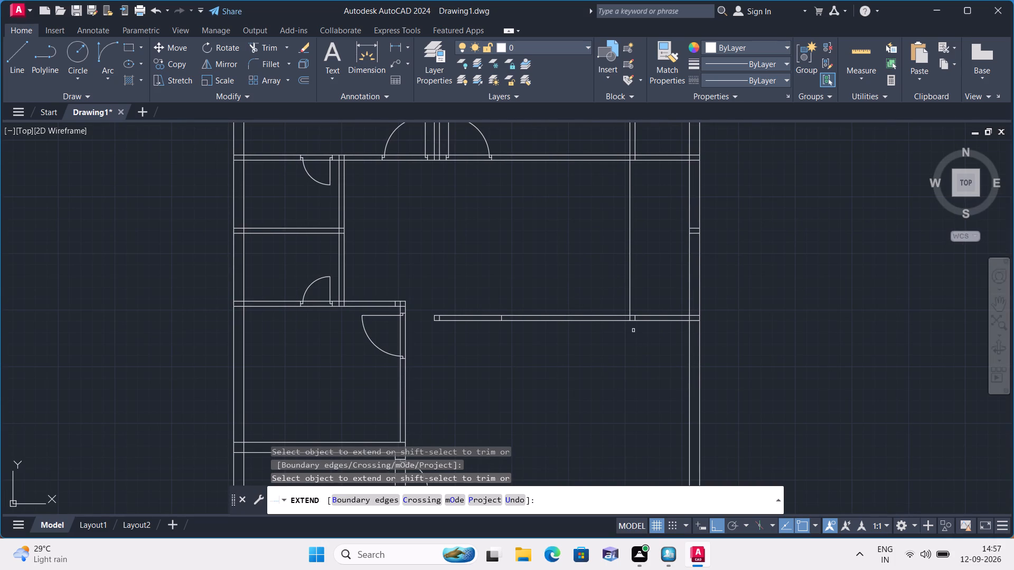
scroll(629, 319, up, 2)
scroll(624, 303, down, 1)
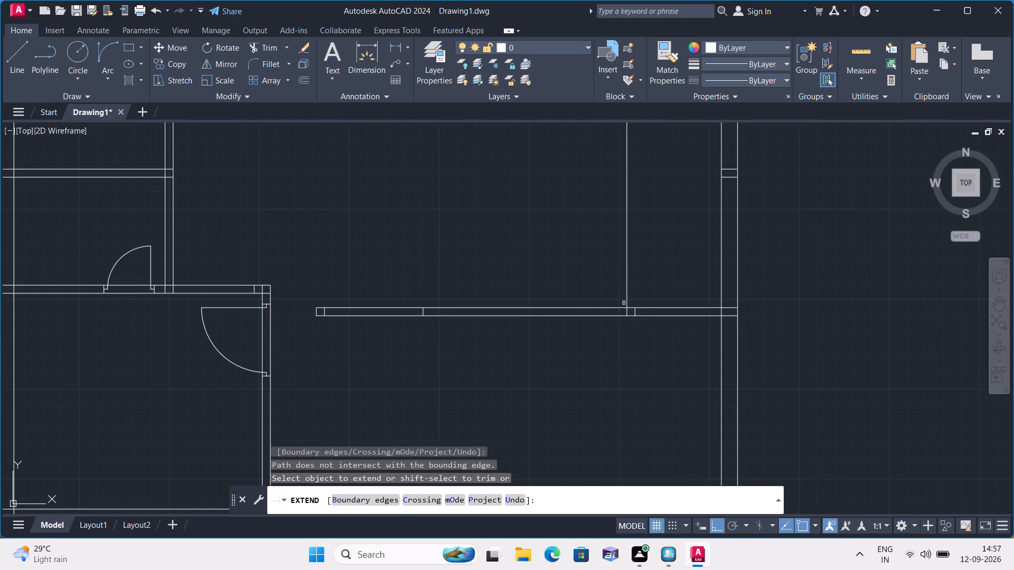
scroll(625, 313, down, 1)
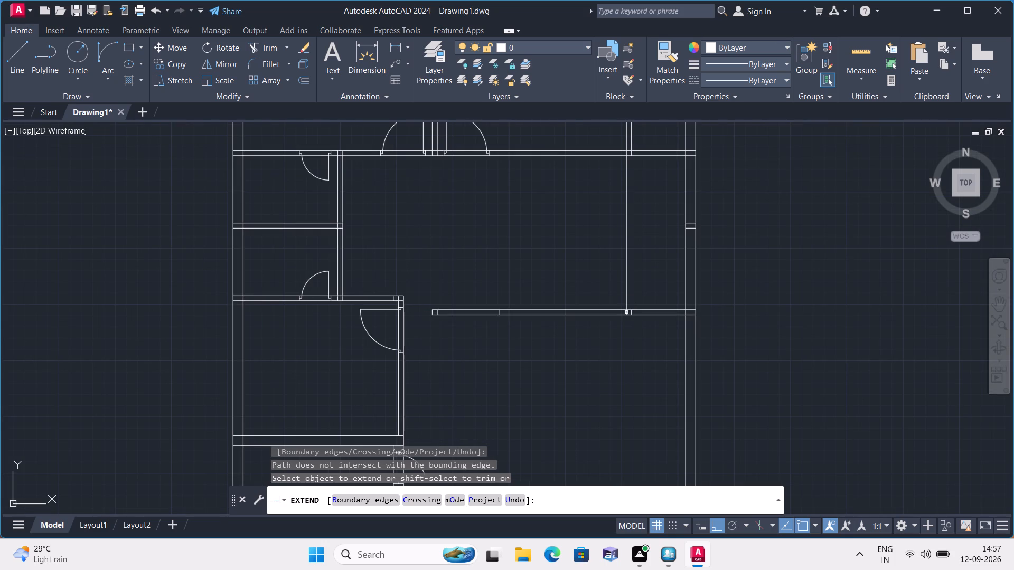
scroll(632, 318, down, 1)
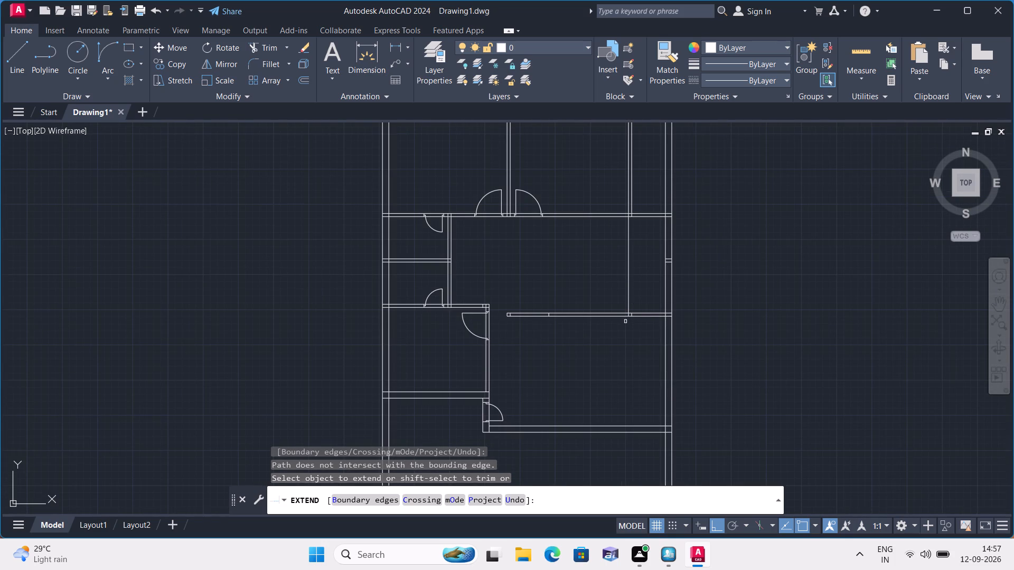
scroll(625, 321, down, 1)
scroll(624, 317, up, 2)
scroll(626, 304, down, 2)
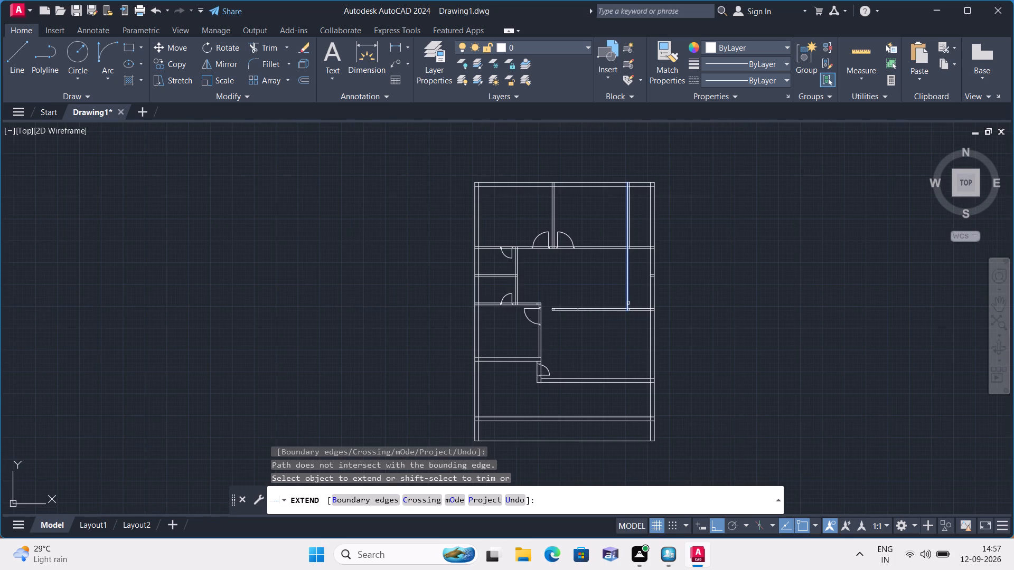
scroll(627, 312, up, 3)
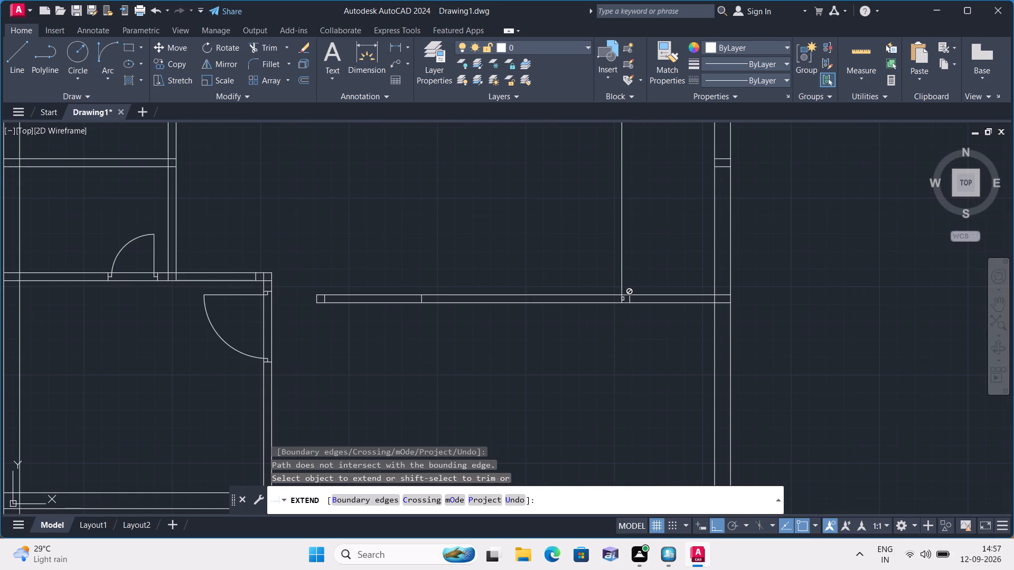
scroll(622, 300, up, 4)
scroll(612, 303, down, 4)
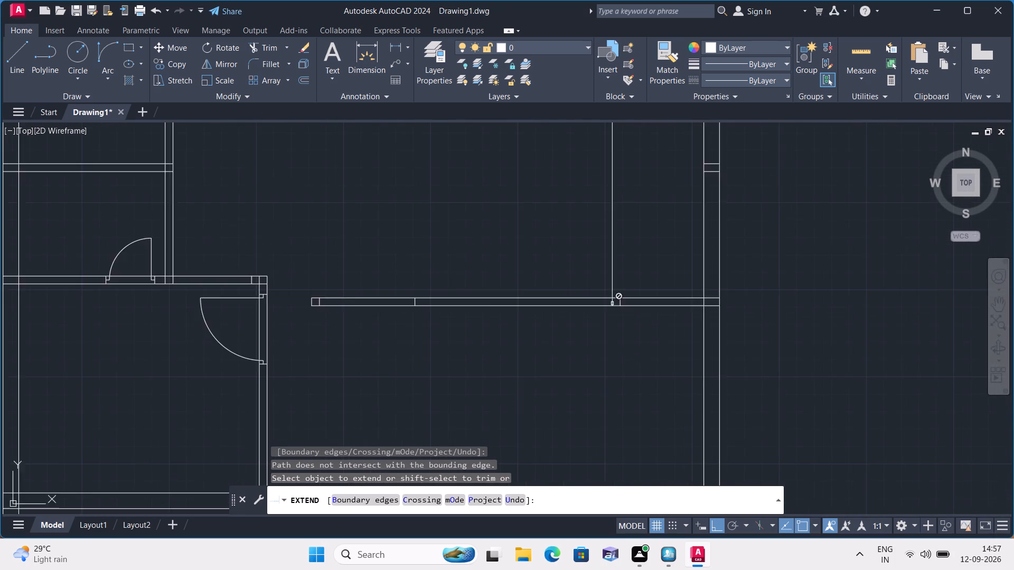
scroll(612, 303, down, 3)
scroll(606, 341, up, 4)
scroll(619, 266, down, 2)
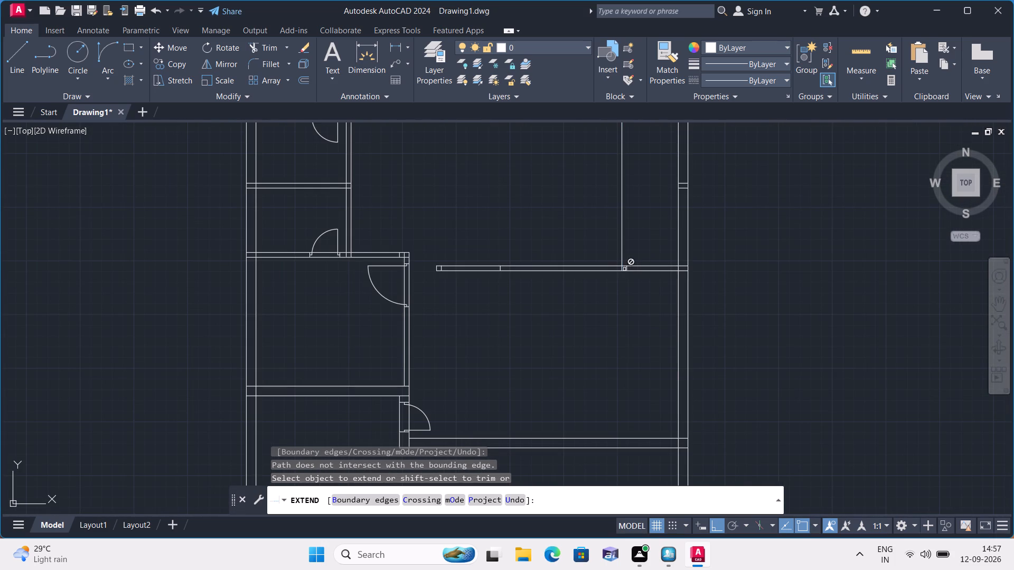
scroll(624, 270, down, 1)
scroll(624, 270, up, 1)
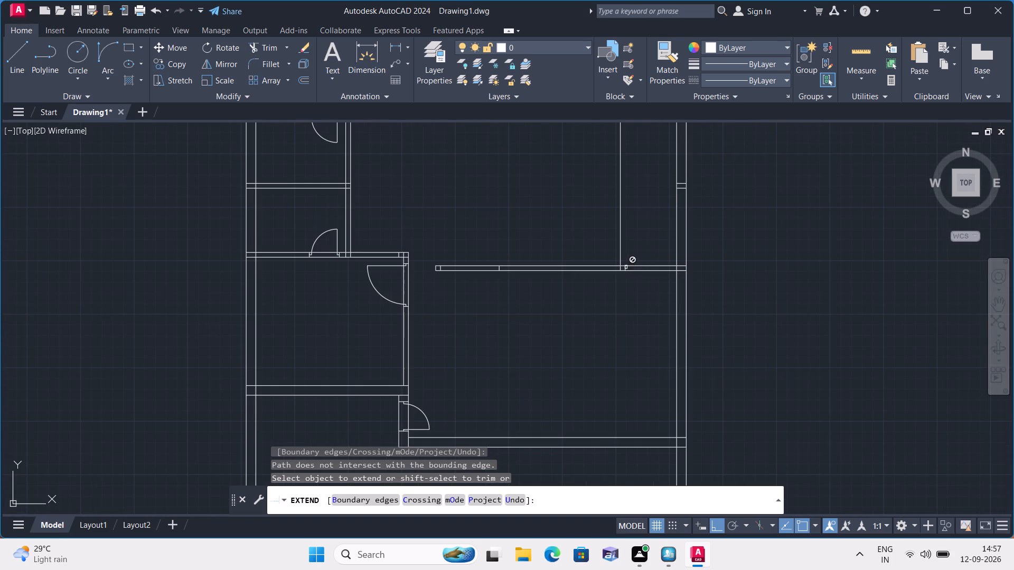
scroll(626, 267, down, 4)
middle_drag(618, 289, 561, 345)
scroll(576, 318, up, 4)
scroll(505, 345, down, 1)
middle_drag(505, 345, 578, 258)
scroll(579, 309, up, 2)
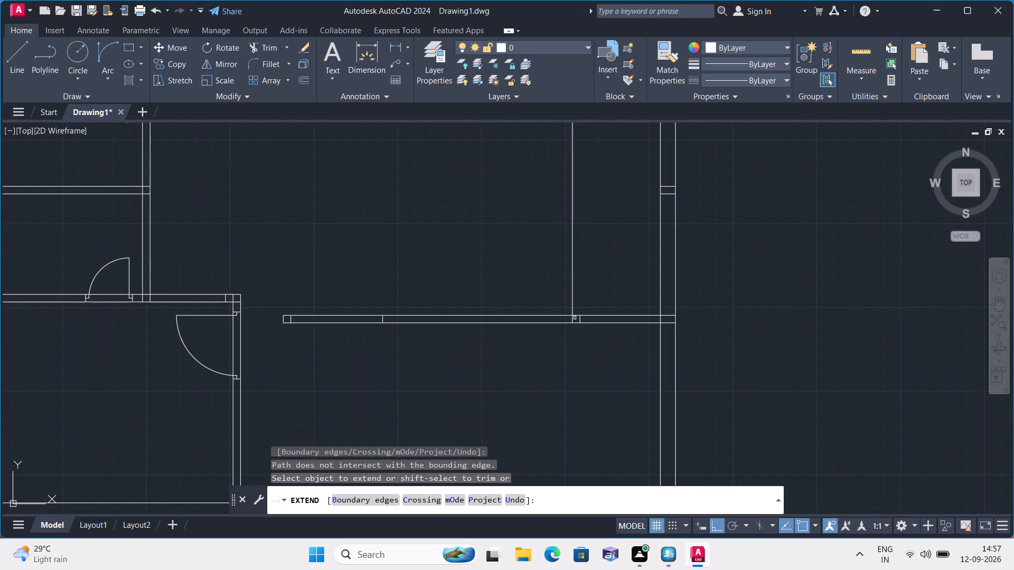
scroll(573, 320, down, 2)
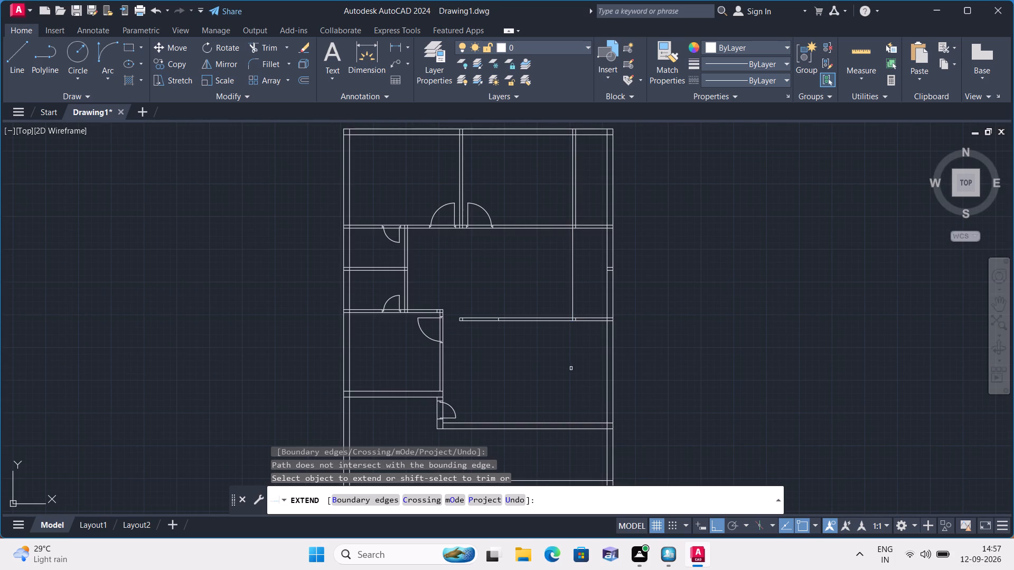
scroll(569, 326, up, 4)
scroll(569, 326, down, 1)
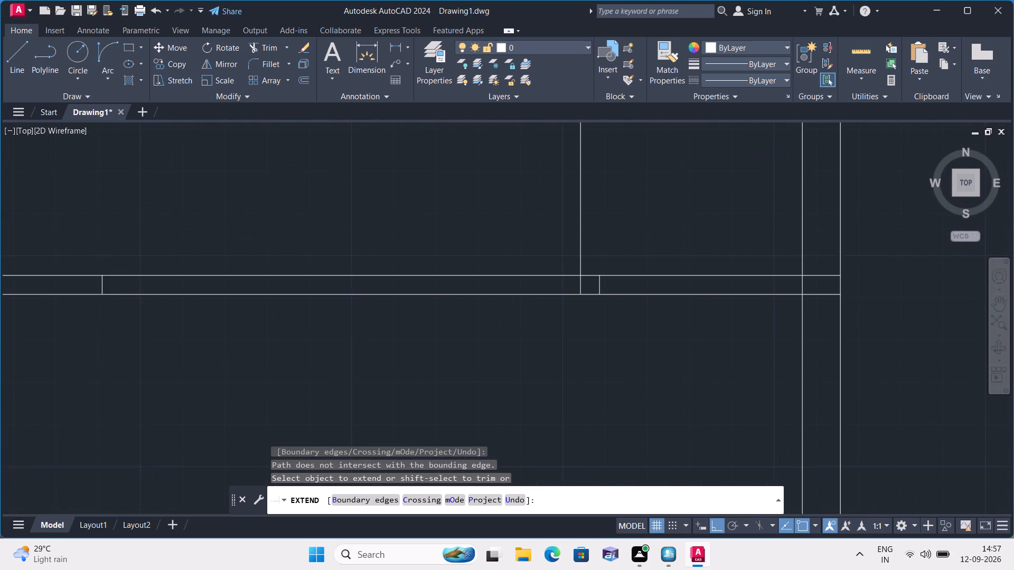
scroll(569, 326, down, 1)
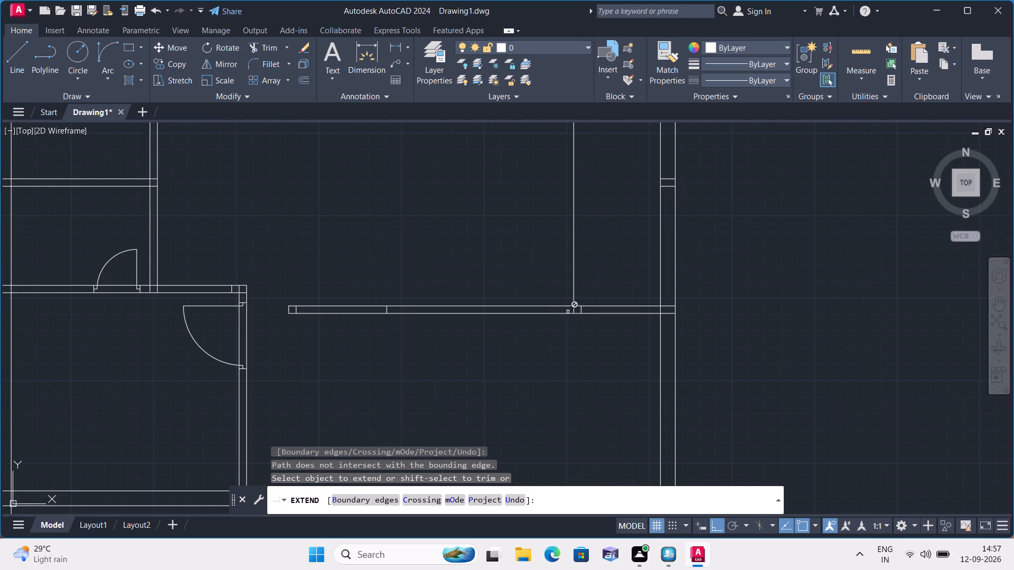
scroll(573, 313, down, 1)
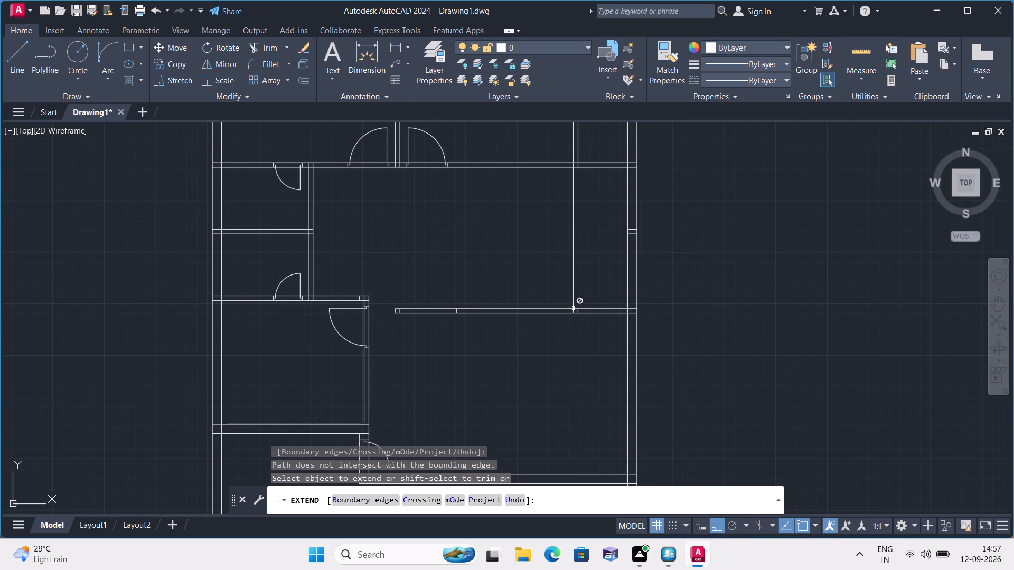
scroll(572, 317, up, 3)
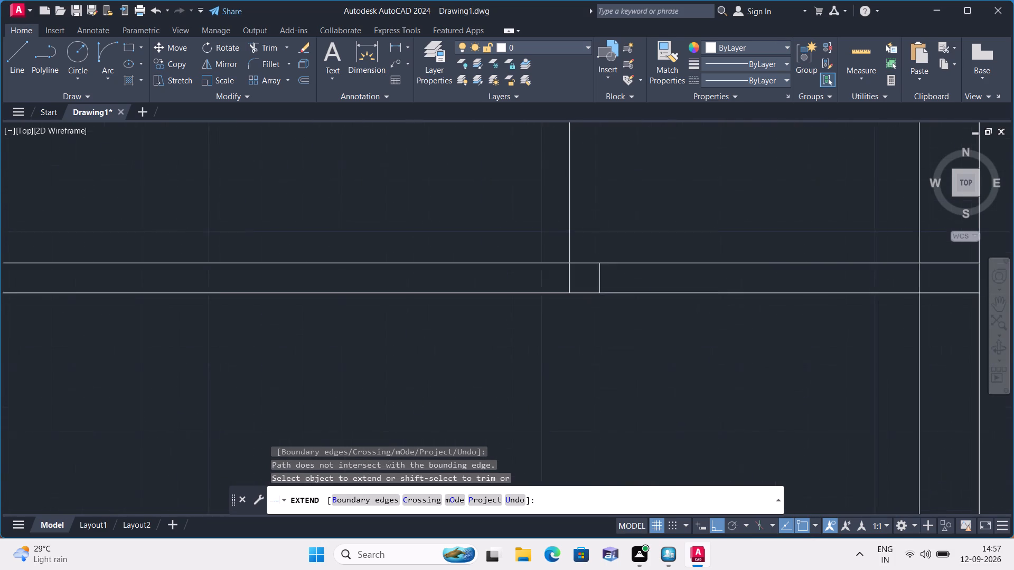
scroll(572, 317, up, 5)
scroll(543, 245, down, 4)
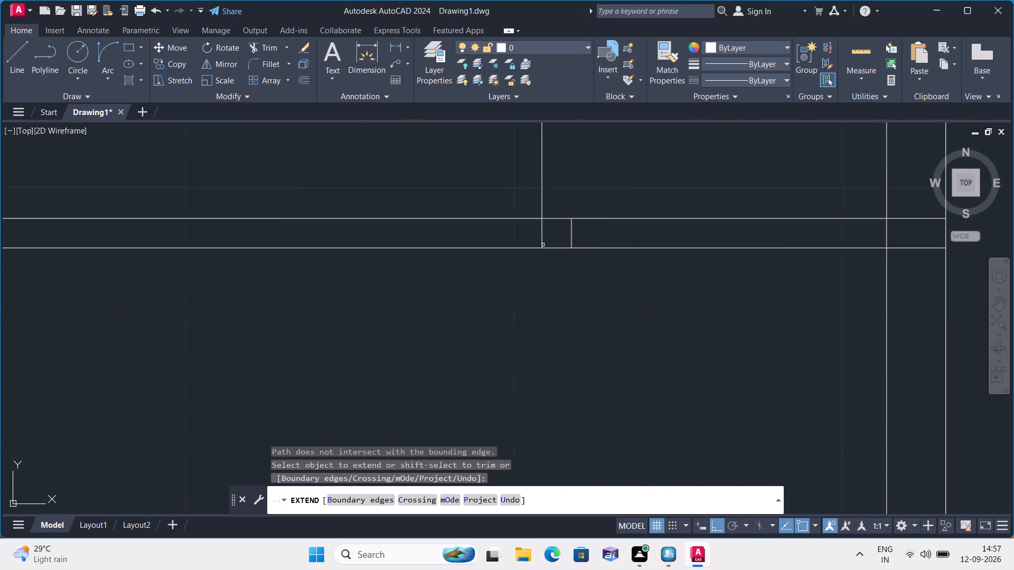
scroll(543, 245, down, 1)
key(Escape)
Extend that vertical line further down from the middle horizontal partition to the lower face of the wall beneath it.
key(space)
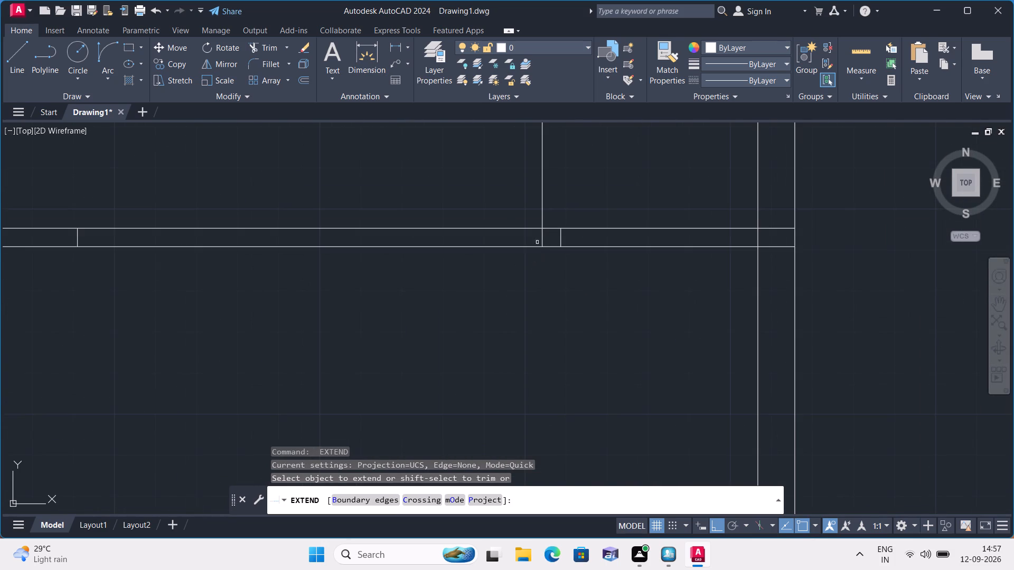
scroll(540, 237, down, 2)
scroll(541, 240, up, 1)
scroll(540, 236, down, 1)
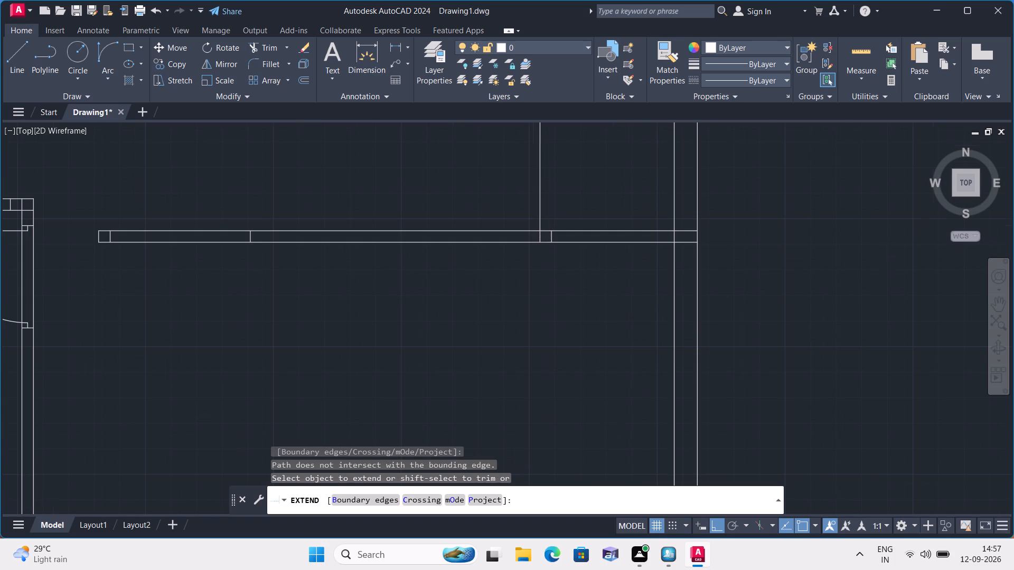
click(540, 236)
scroll(543, 288, down, 1)
middle_drag(548, 310, 546, 236)
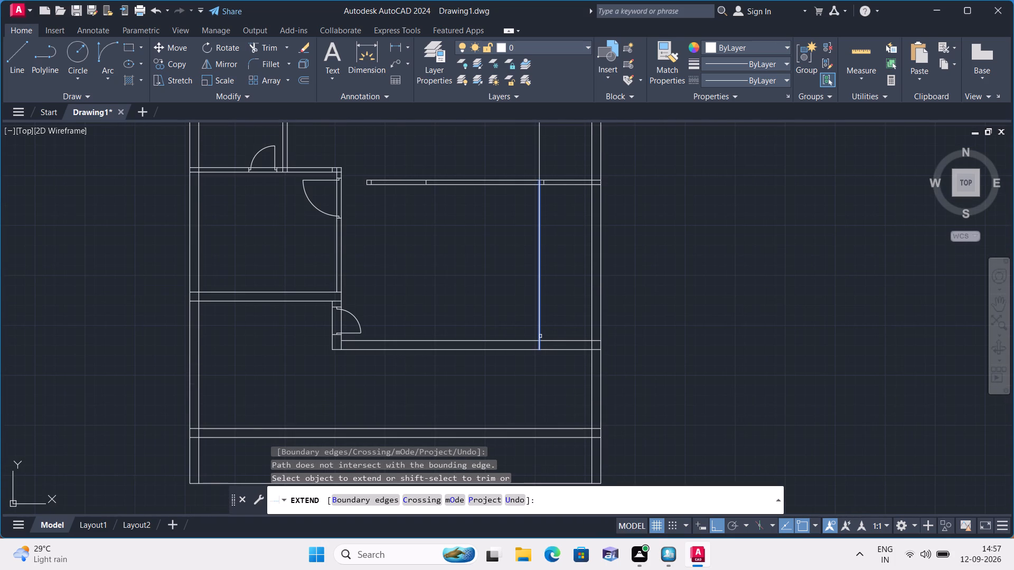
click(540, 336)
scroll(485, 322, down, 1)
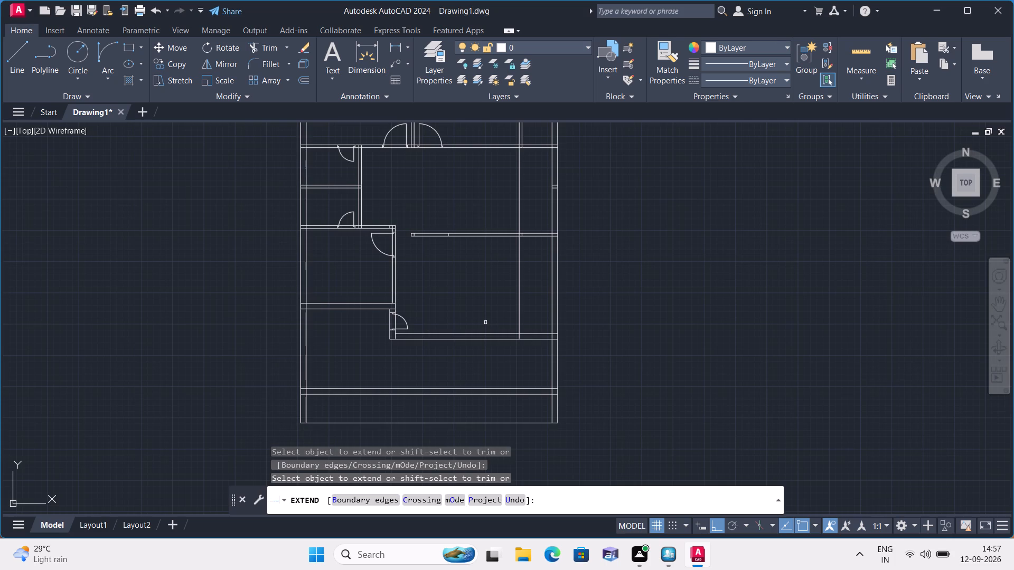
key(Escape)
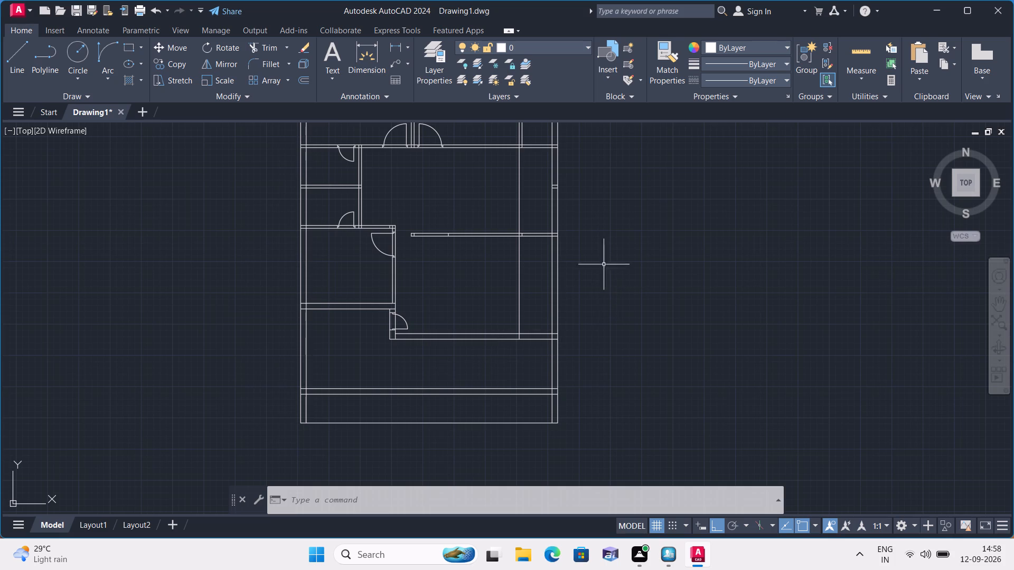
Erase the full-height inner line of the plan's right exterior wall.
scroll(562, 243, up, 1)
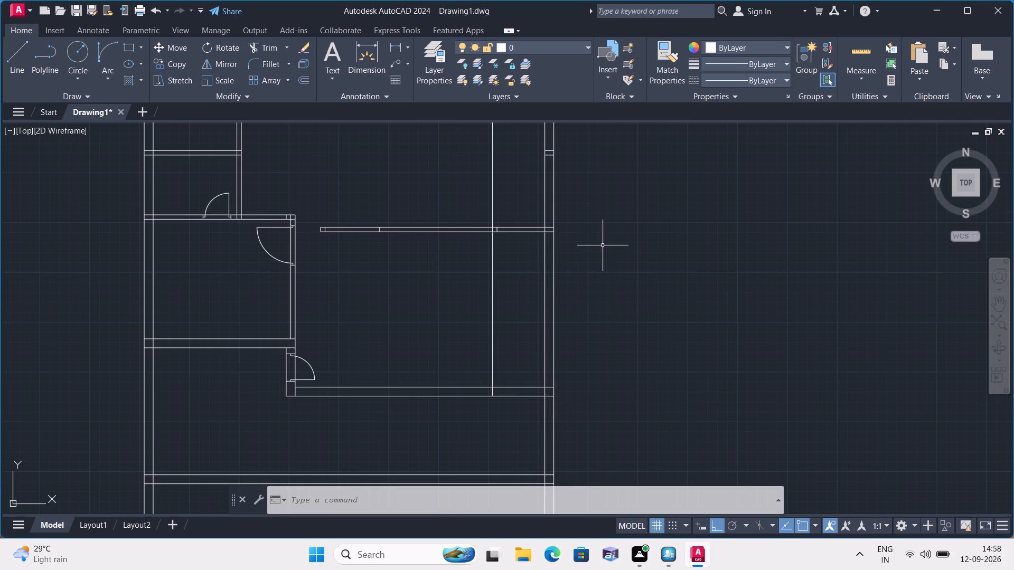
middle_drag(609, 250, 611, 276)
click(548, 290)
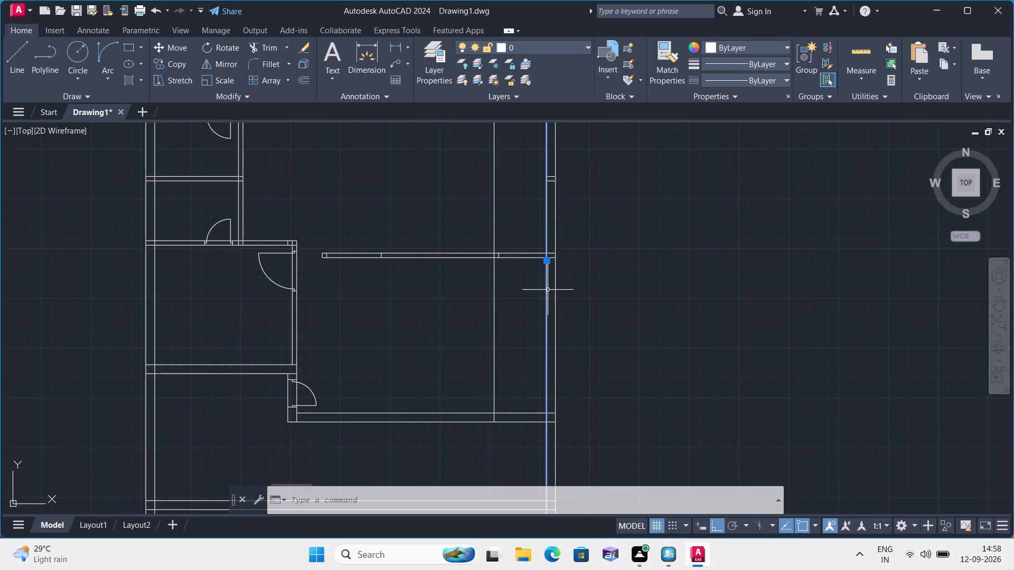
scroll(680, 256, down, 1)
key(Delete)
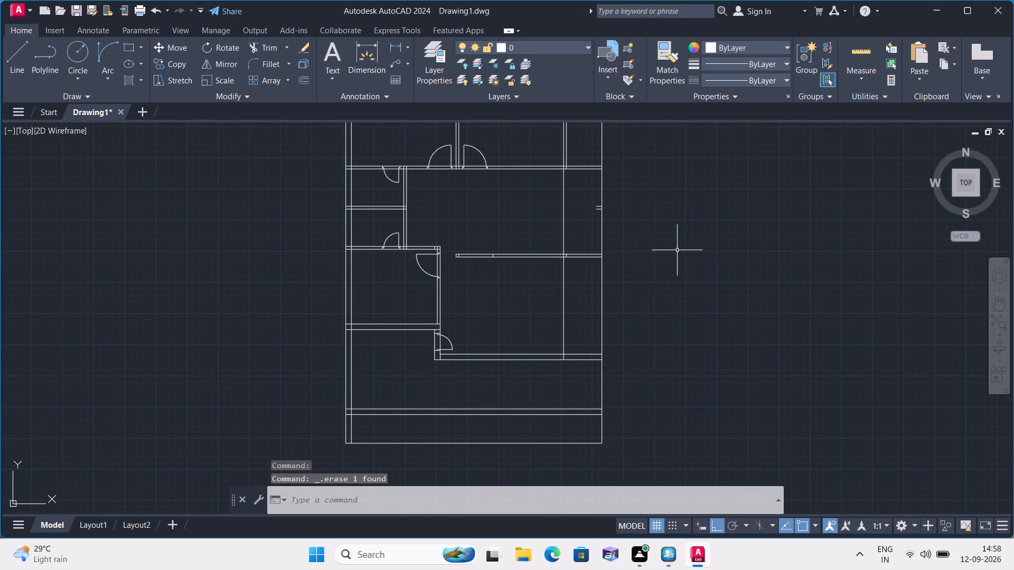
Offset the long vertical line at the rightmost upper-room partition 9" to the right.
middle_drag(660, 210, 597, 368)
scroll(518, 292, up, 2)
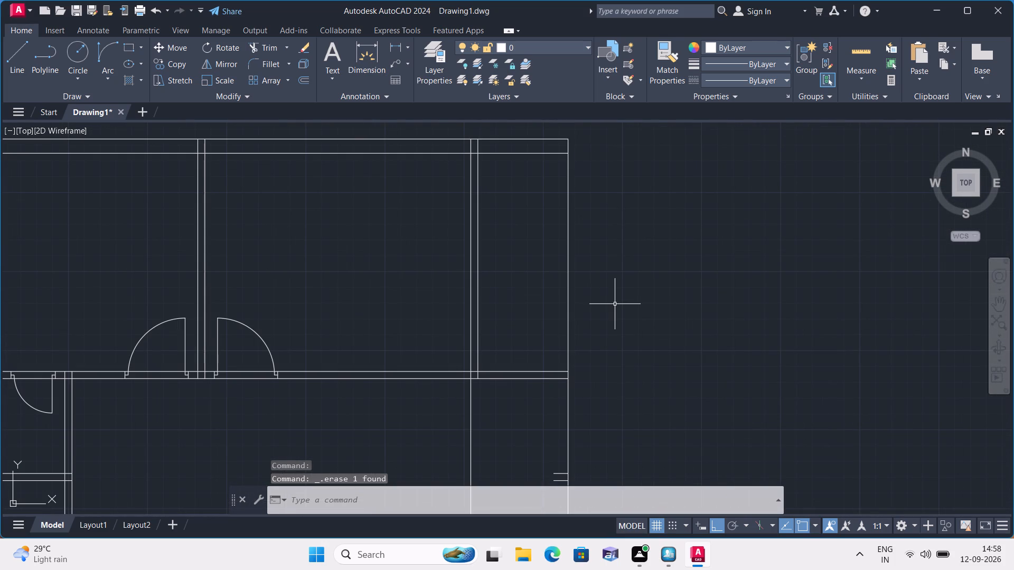
text(offset 9")
key(space)
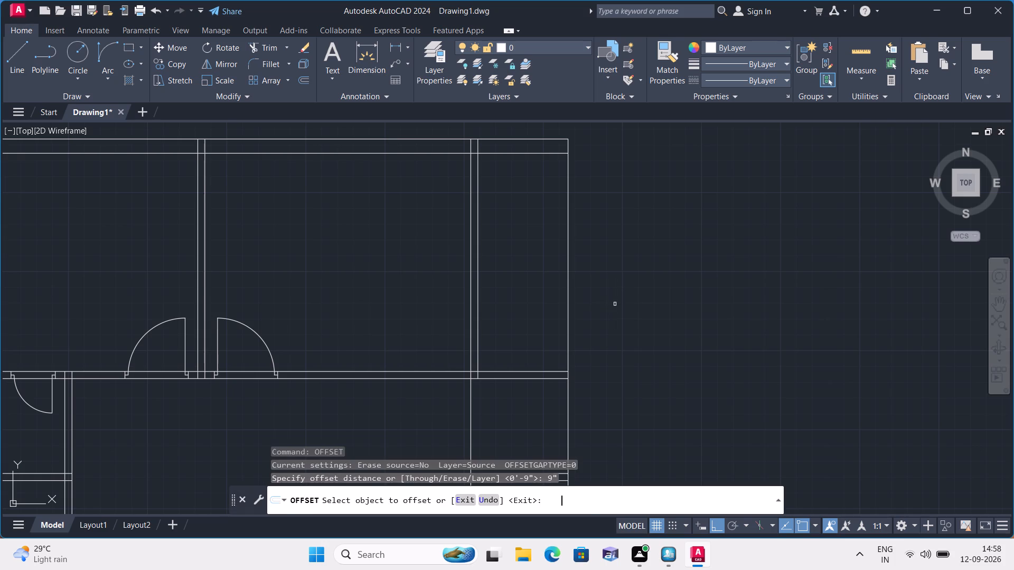
click(470, 417)
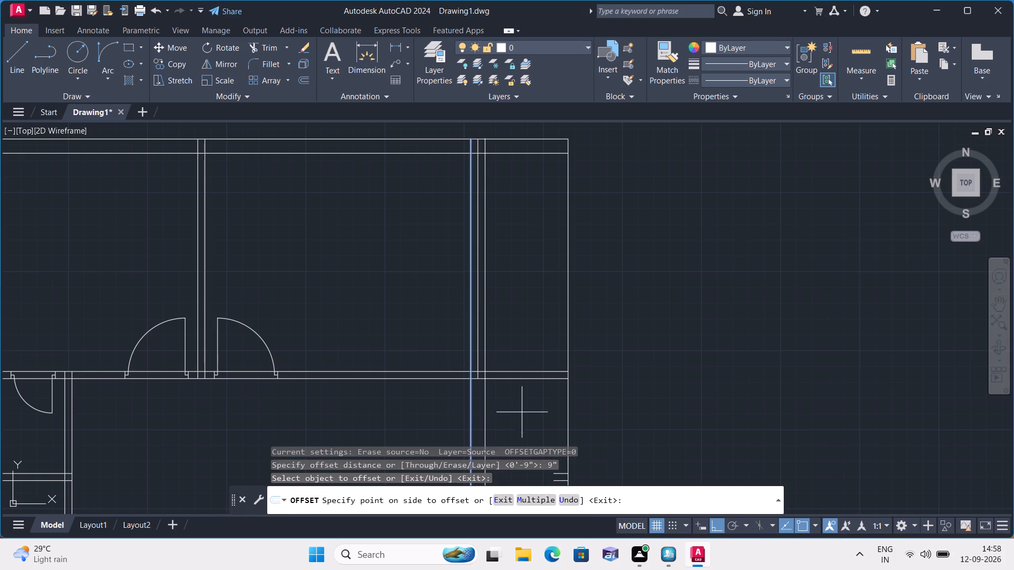
click(524, 408)
key(space)
Trim the new offset line out of the upper room and cut the vertical line ends crossing the top exterior wall.
text(trim)
key(space)
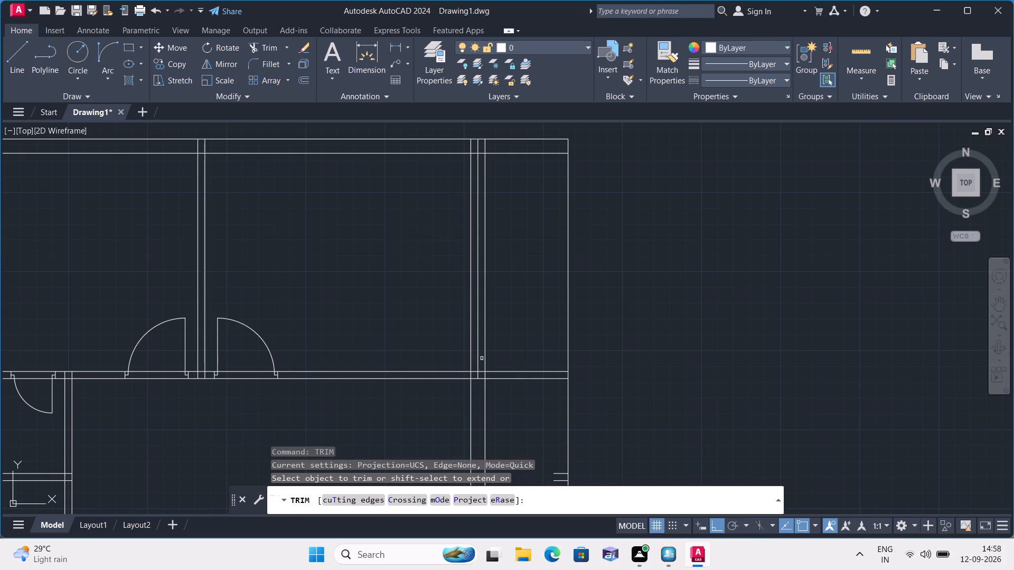
click(482, 357)
click(487, 345)
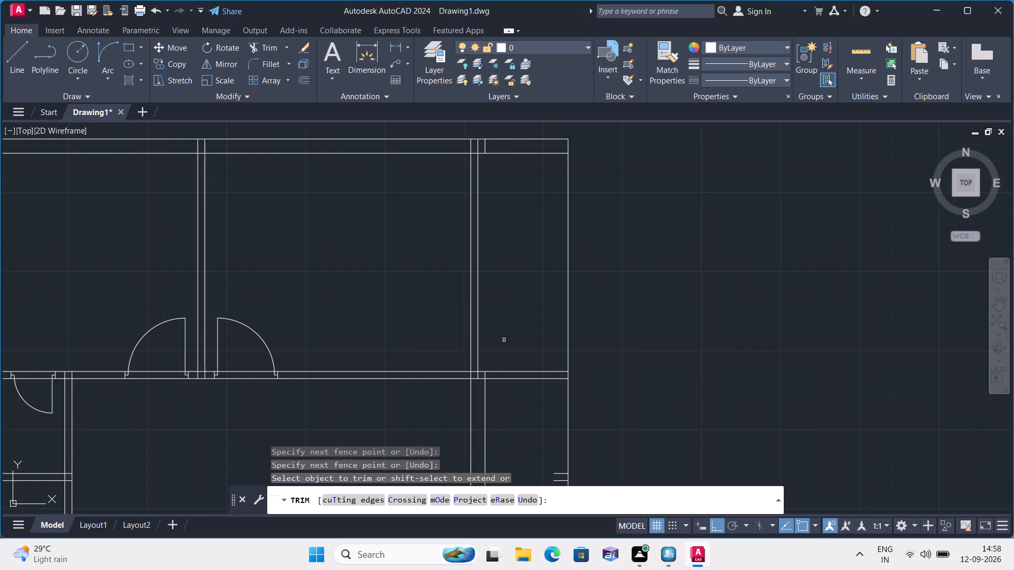
click(461, 144)
click(490, 145)
middle_drag(521, 219, 510, 183)
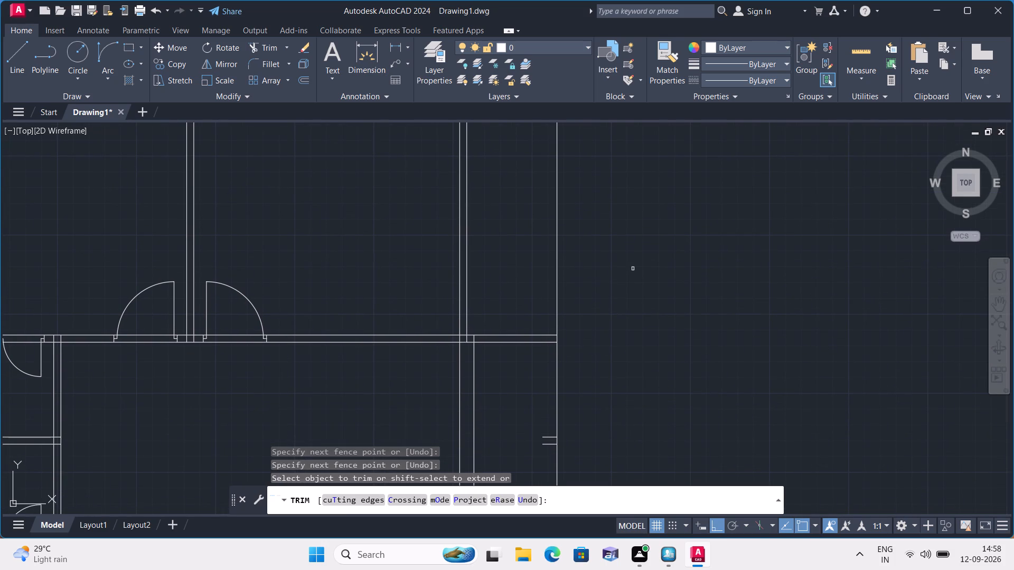
key(space)
Offset the right line of the rightmost upper-room partition 4' to the right.
text(offset)
key(space)
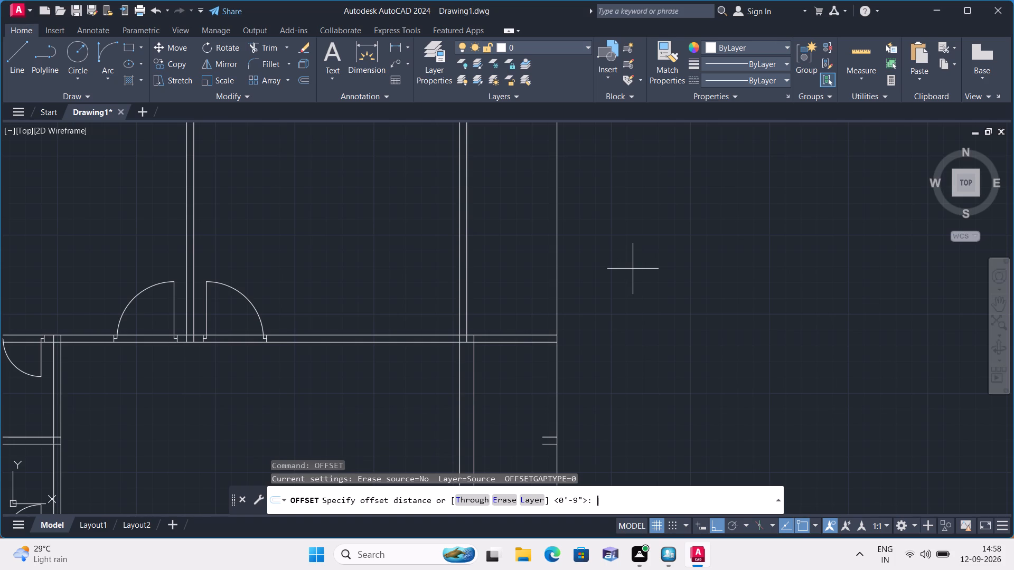
text(4')
key(space)
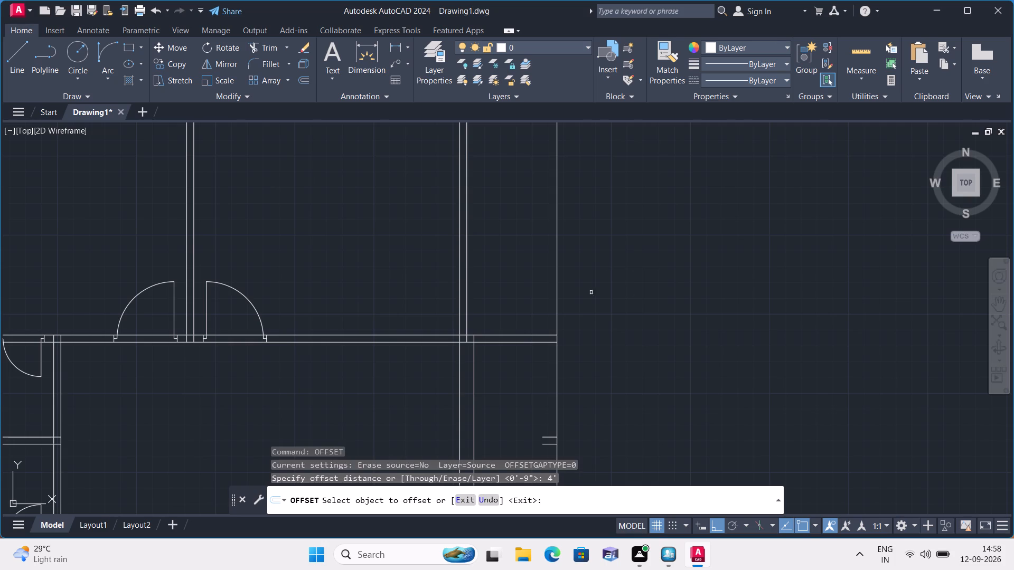
click(467, 299)
click(520, 286)
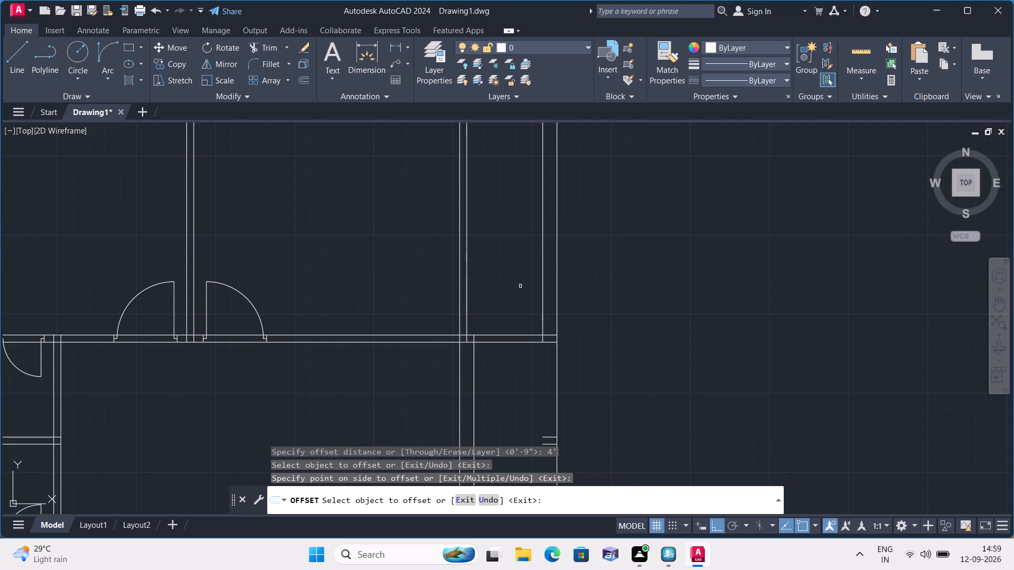
scroll(520, 286, up, 1)
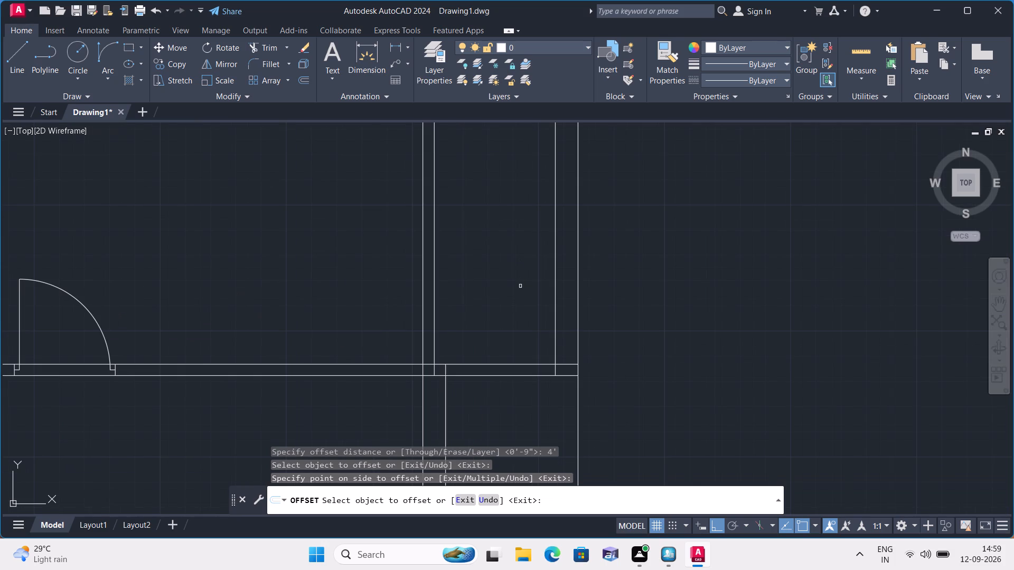
key(space)
Offset the new vertical line 9" to the right, toward the plan's right edge.
key(space)
key(9)
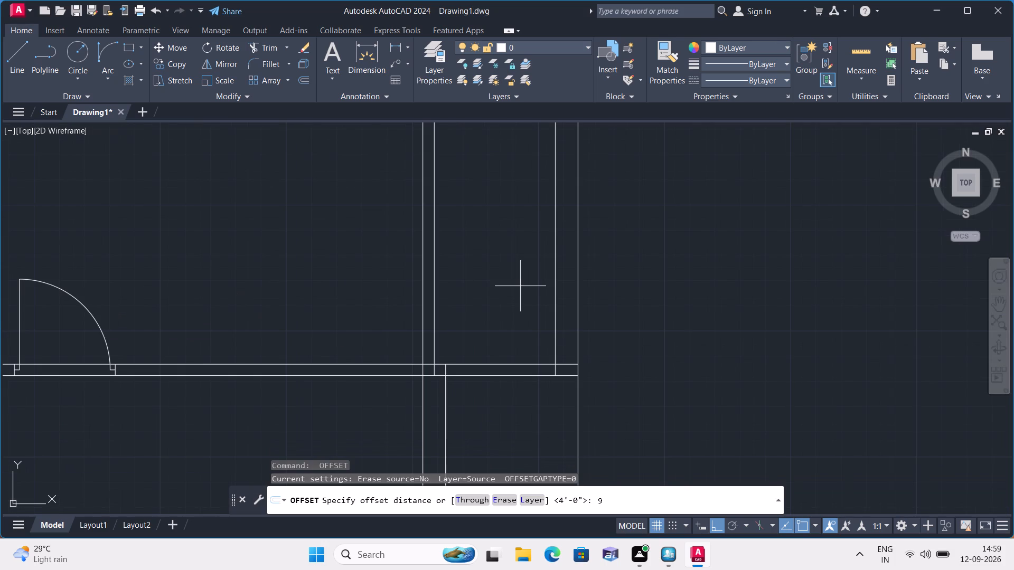
text(")
key(space)
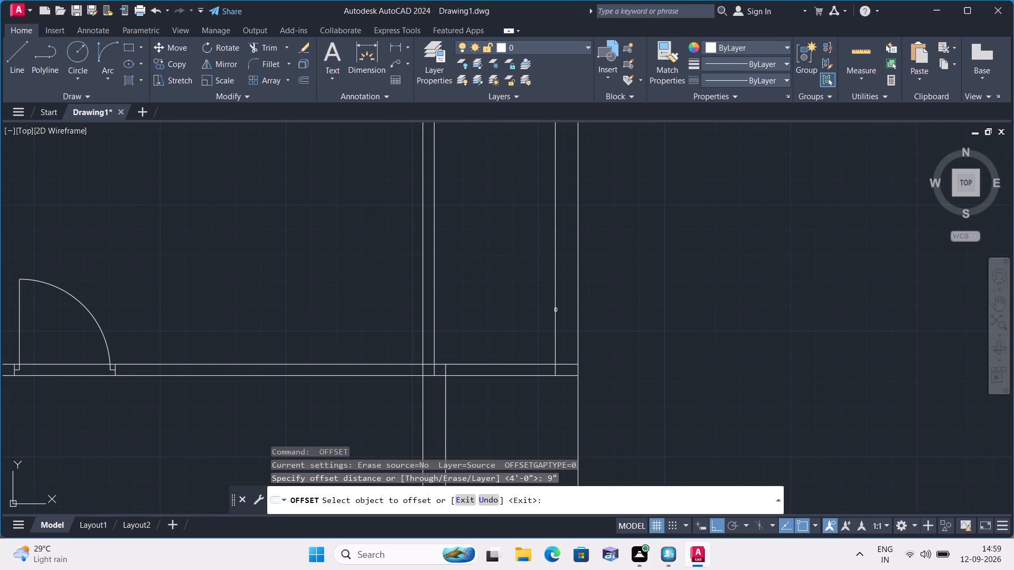
click(556, 310)
click(585, 307)
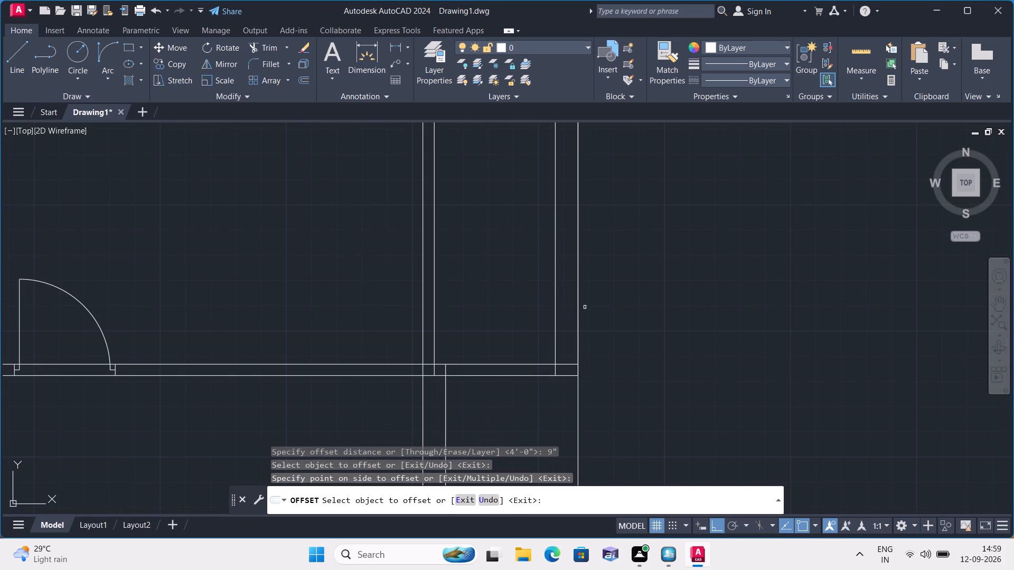
key(space)
Offset the exterior wall's inner line in the upper room 4.5" to the right.
key(space)
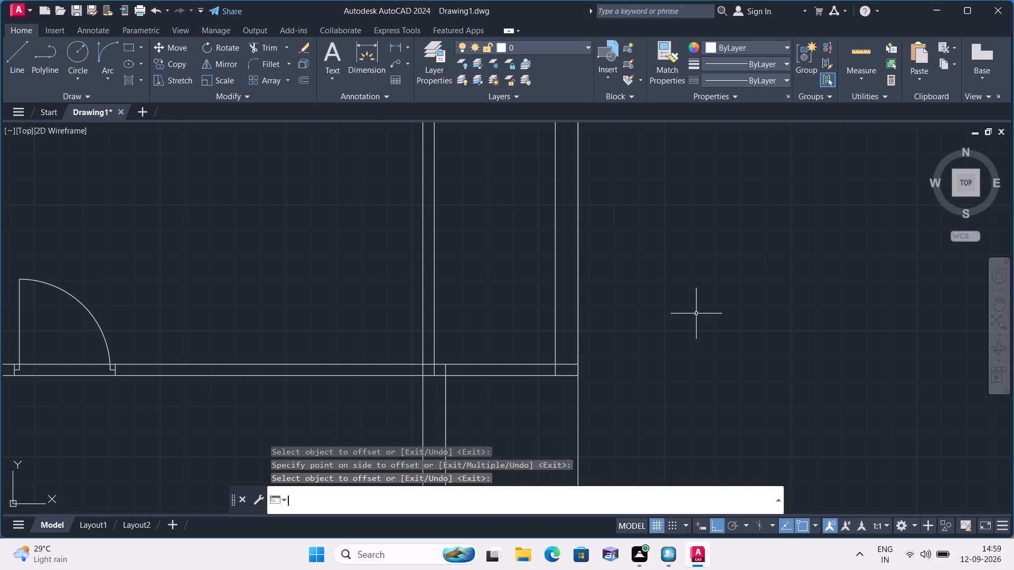
text(4.5")
key(space)
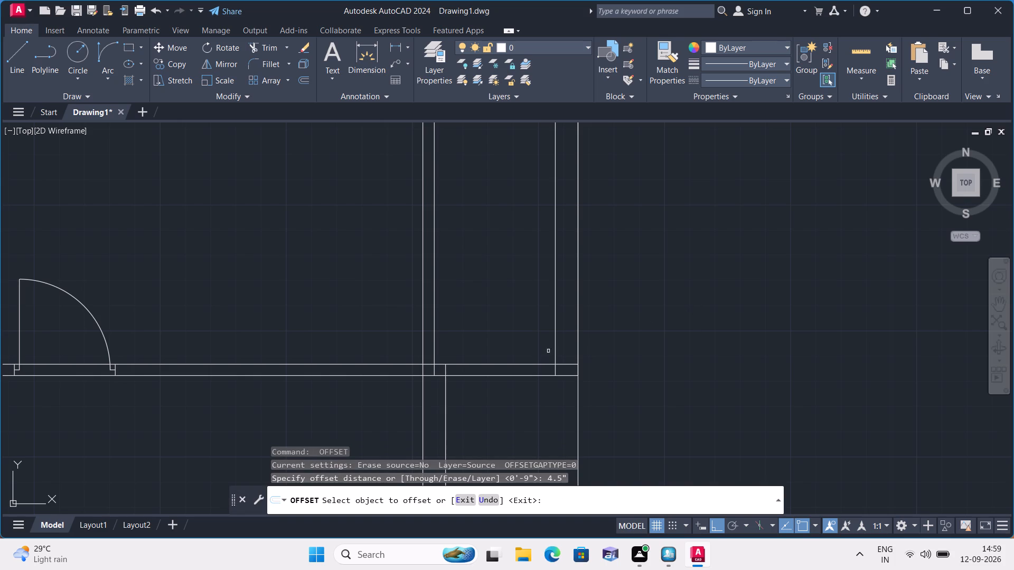
click(555, 350)
click(566, 348)
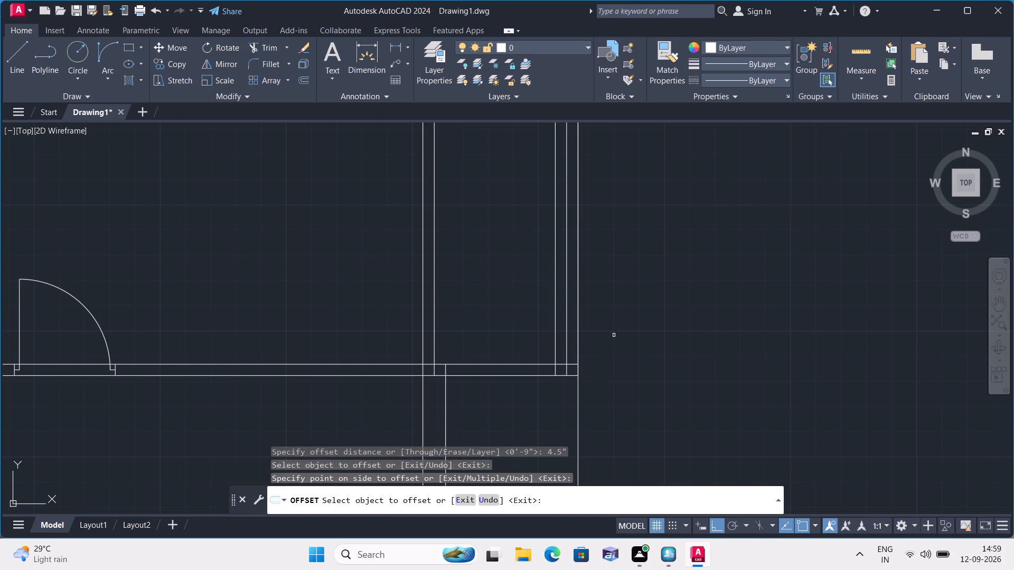
key(Escape)
Extend the 4.5" offset line down to the lower line of the short wall stub at the plan's right edge.
scroll(659, 320, down, 1)
middle_drag(652, 314, 636, 296)
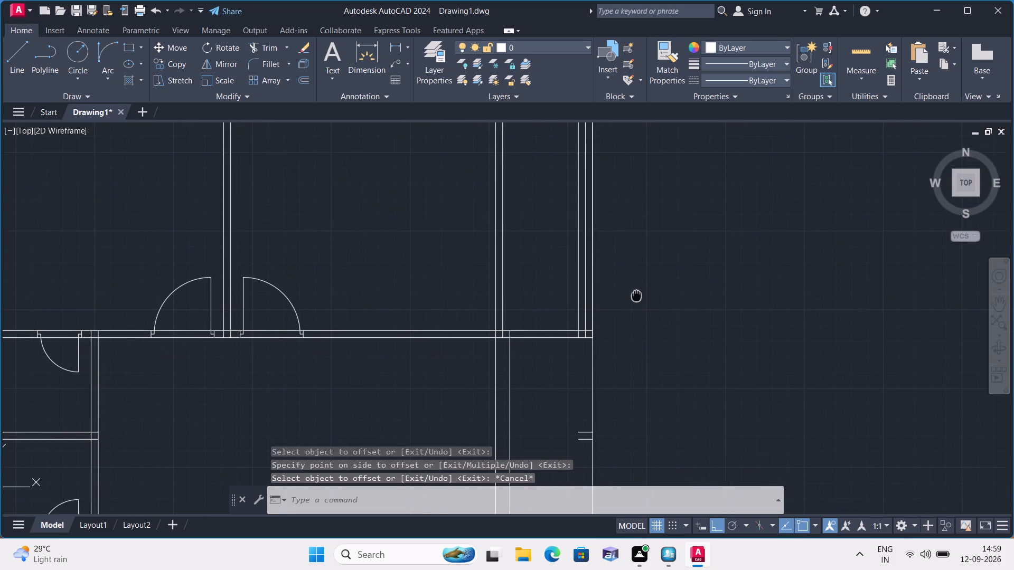
middle_drag(636, 296, 636, 295)
text(exte)
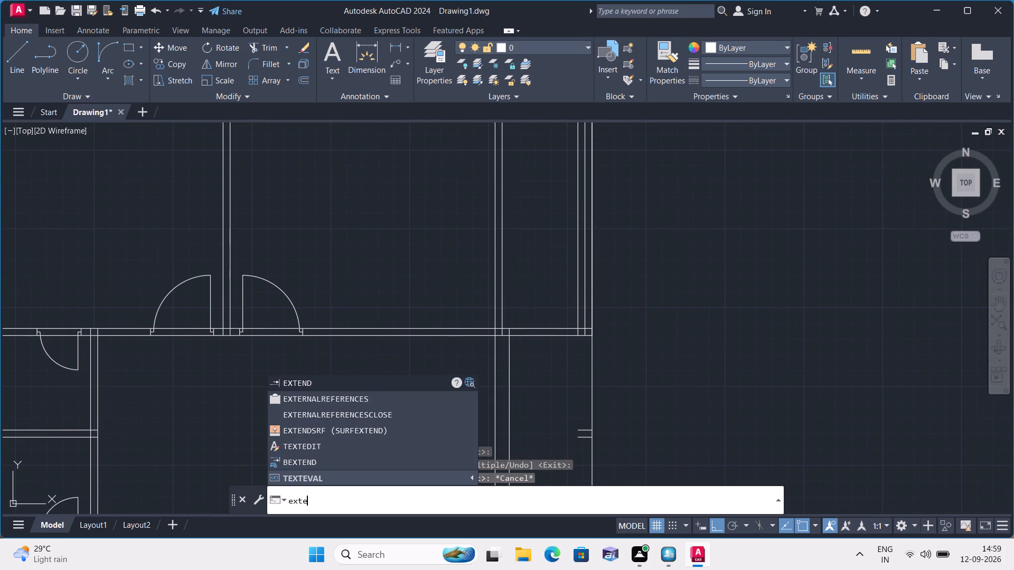
text(nf)
key(BackSpace)
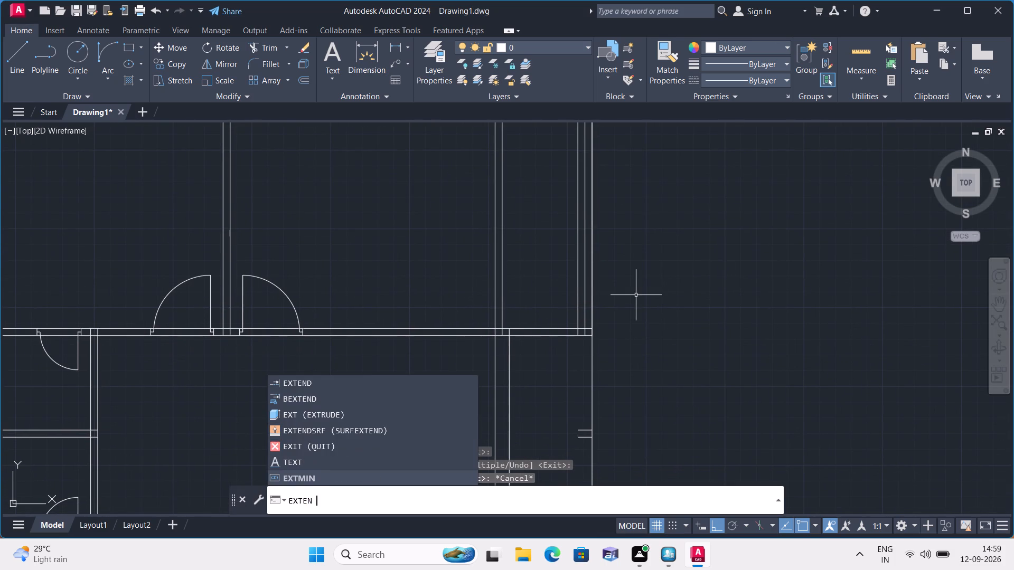
text(d)
key(space)
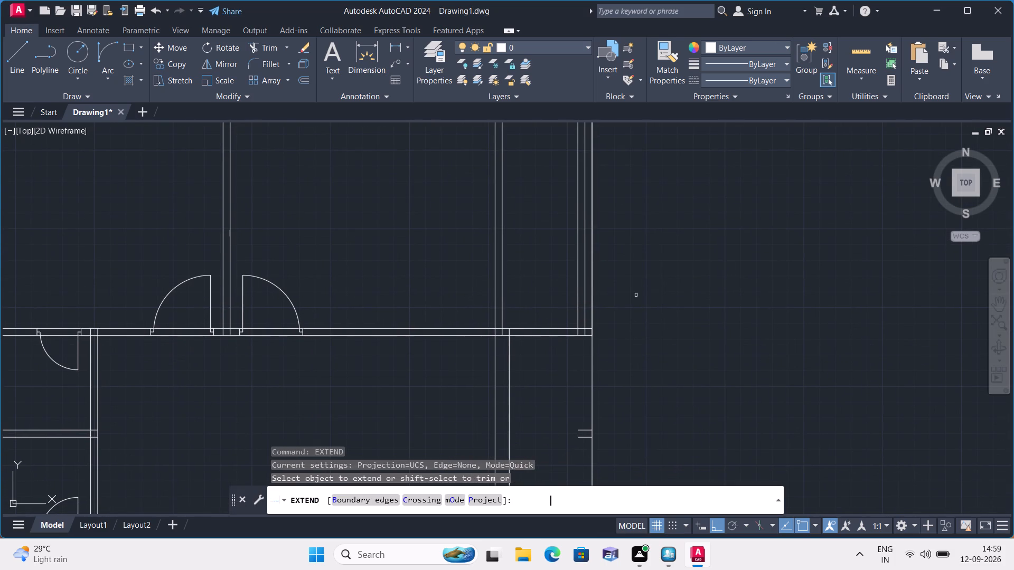
click(584, 331)
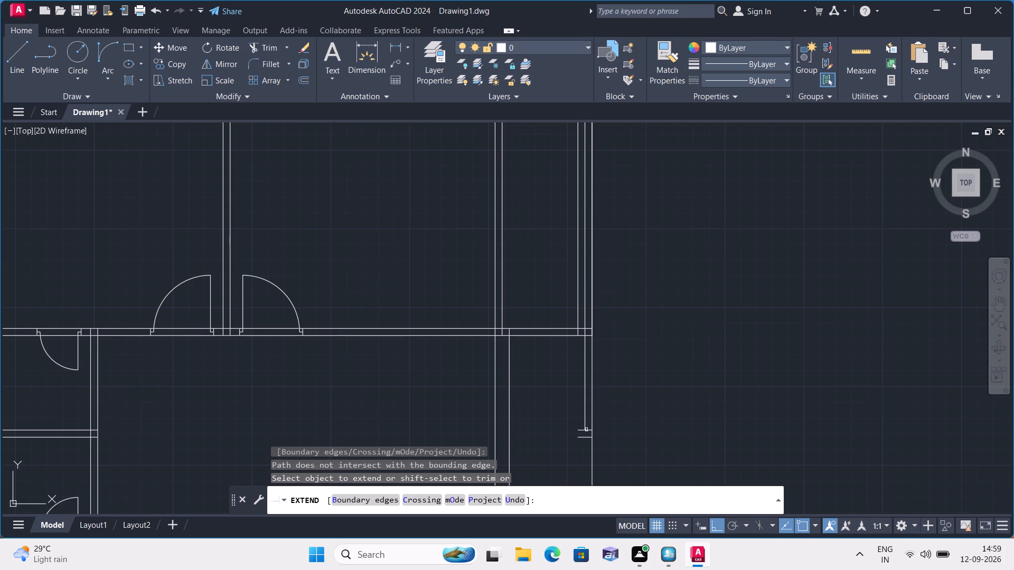
click(586, 427)
key(Escape)
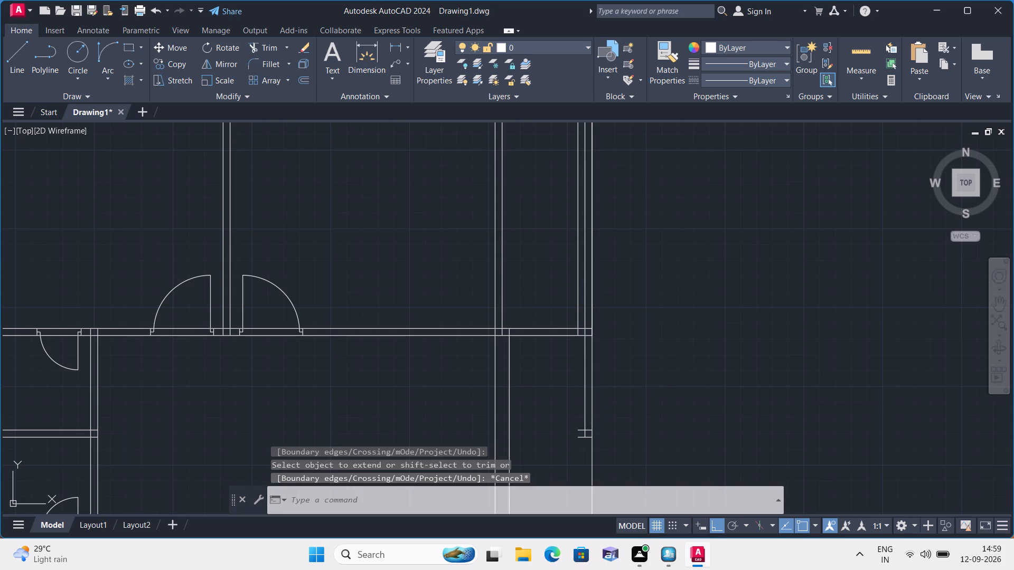
Trim that line above and within the horizontal wall below the upper rooms, keeping only the part beneath it.
text(trim)
key(space)
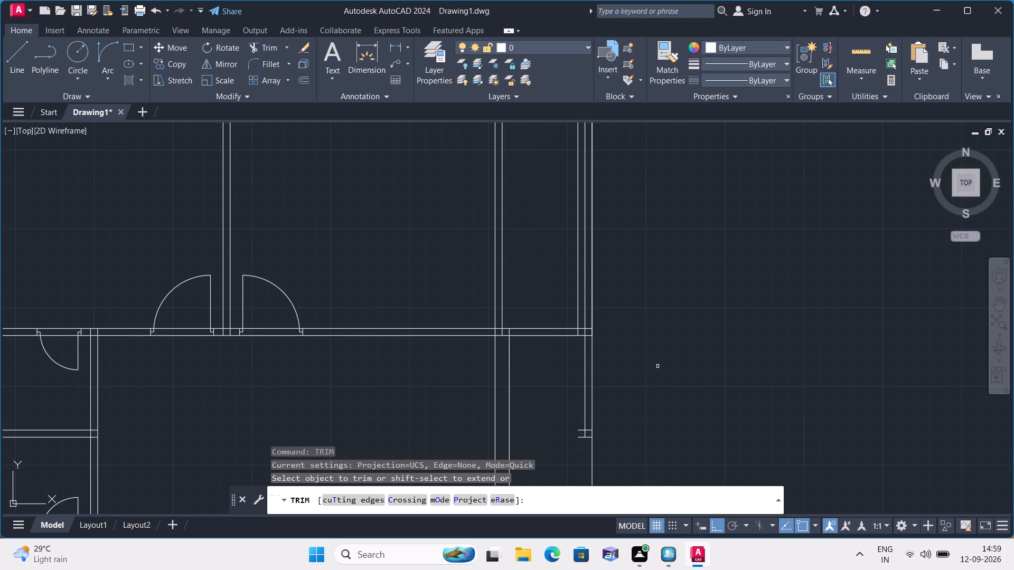
scroll(616, 333, up, 2)
click(537, 306)
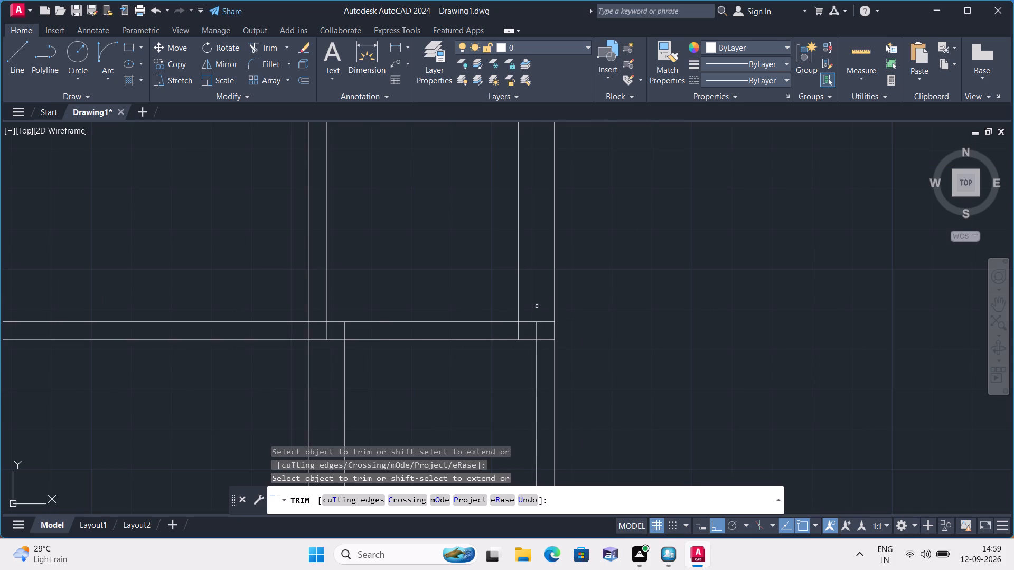
click(538, 331)
scroll(620, 317, down, 1)
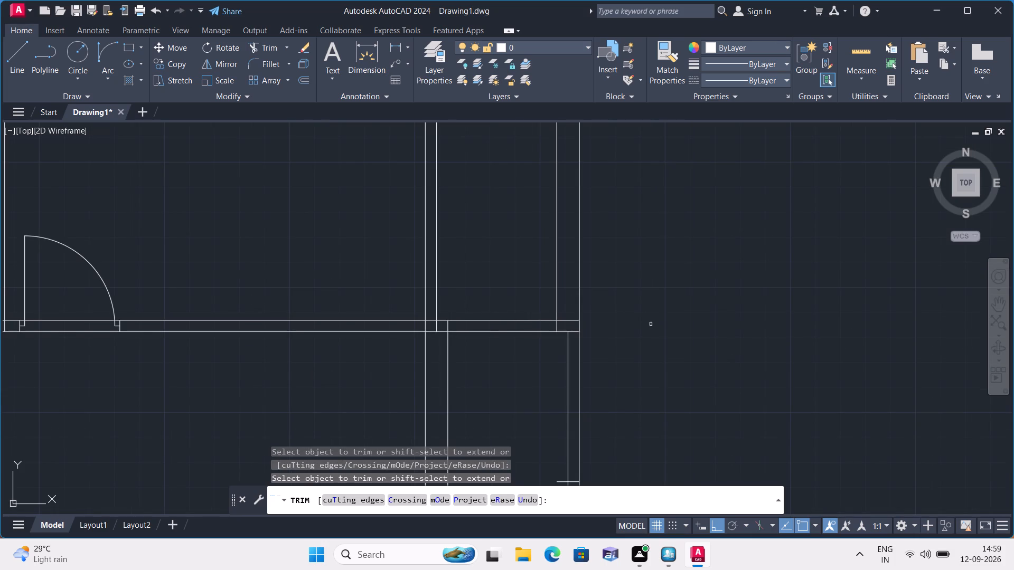
scroll(651, 324, down, 1)
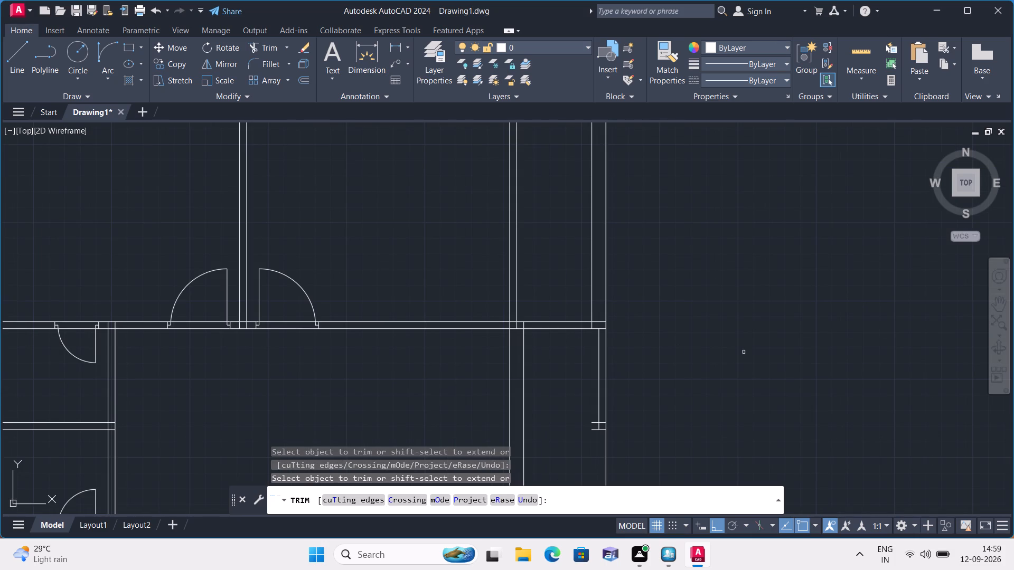
key(Escape)
Extend the 4.5" wall line from the short stub down to the upper face of the middle horizontal partition.
middle_drag(743, 351, 699, 255)
text(exte)
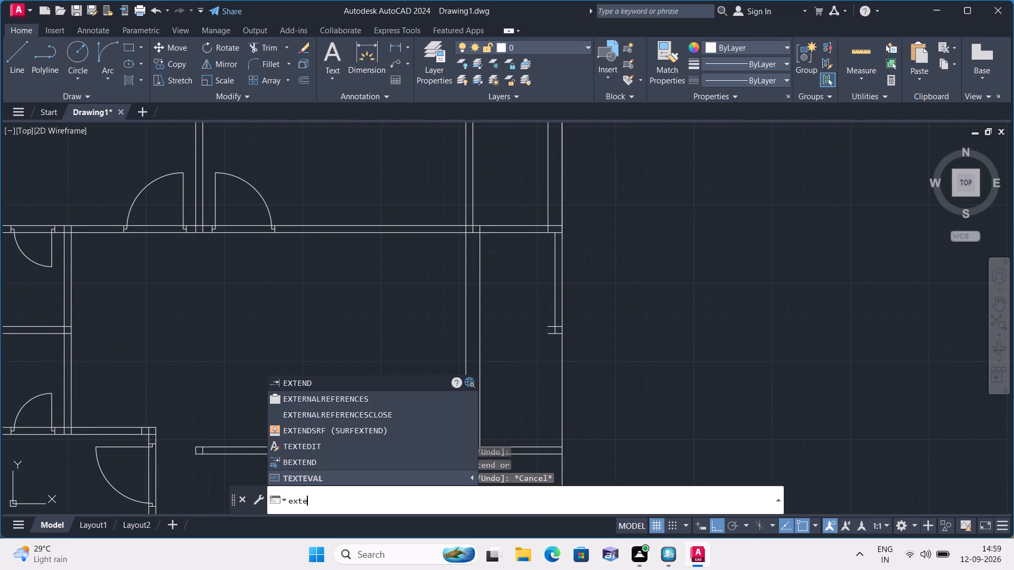
key(space)
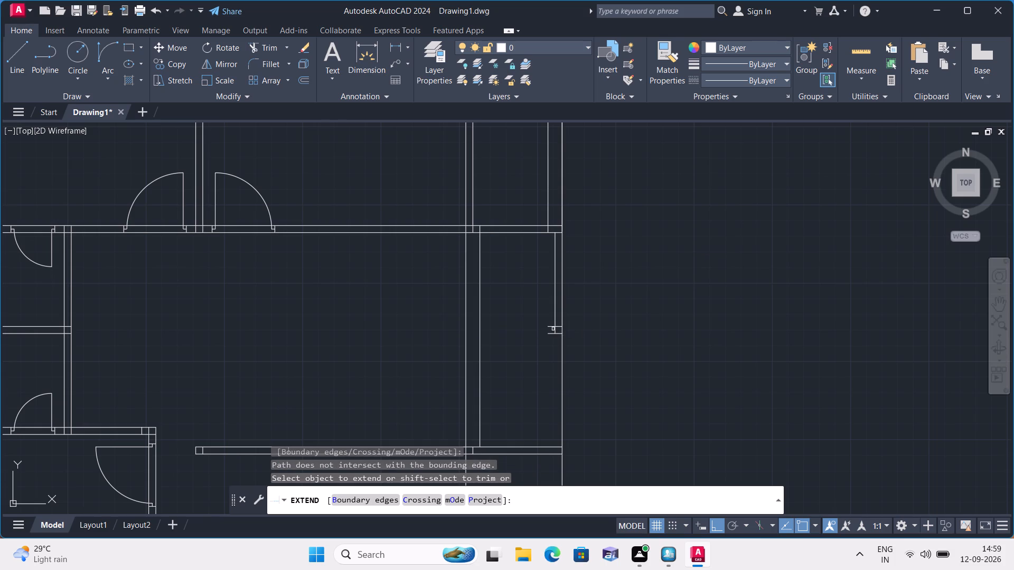
click(556, 330)
Extend the strip's inner left wall line and the 4.5" right wall line past the middle partition to the lower 9" wall's upper face.
middle_drag(621, 356, 648, 233)
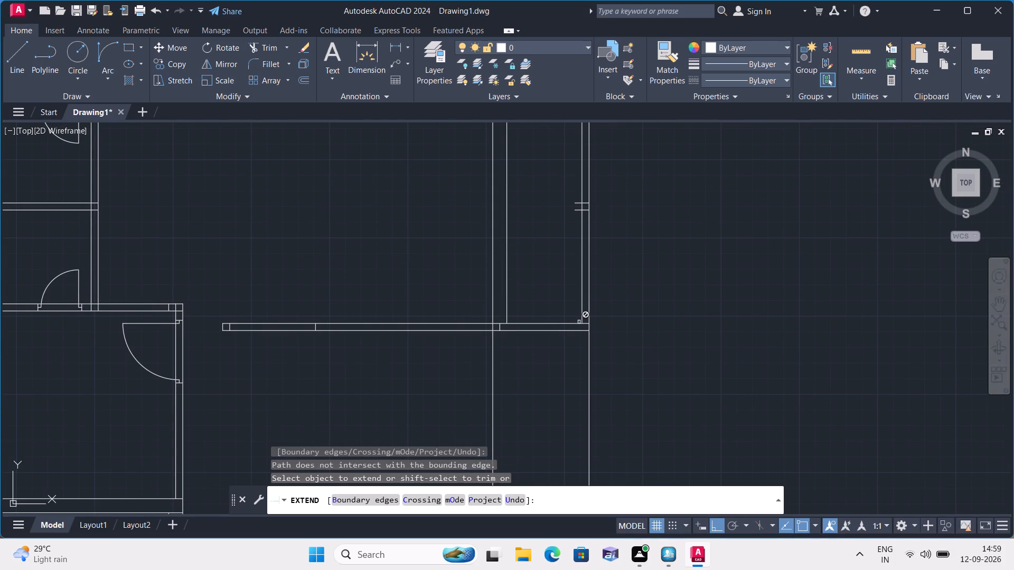
scroll(572, 335, down, 1)
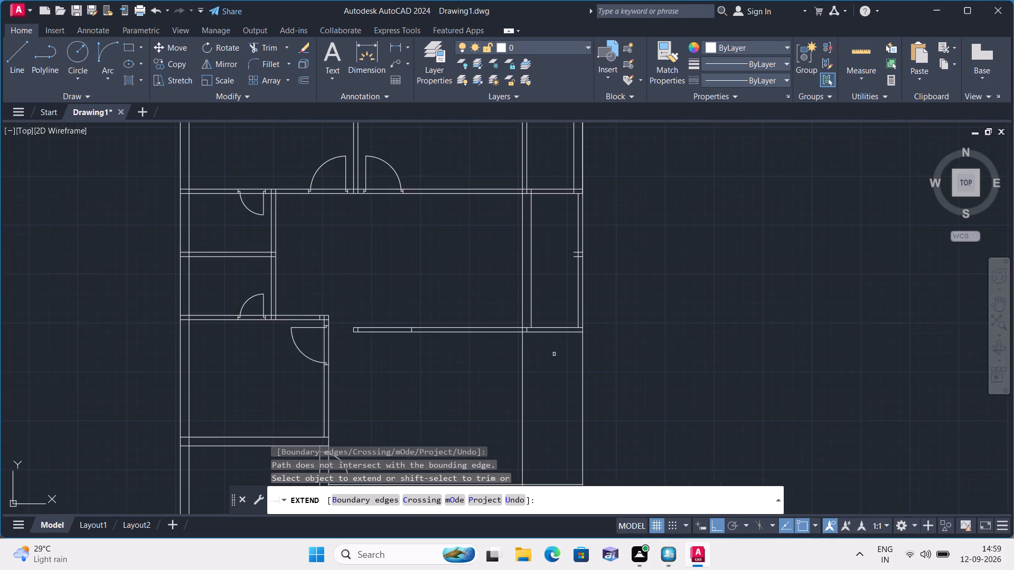
middle_drag(554, 356, 564, 302)
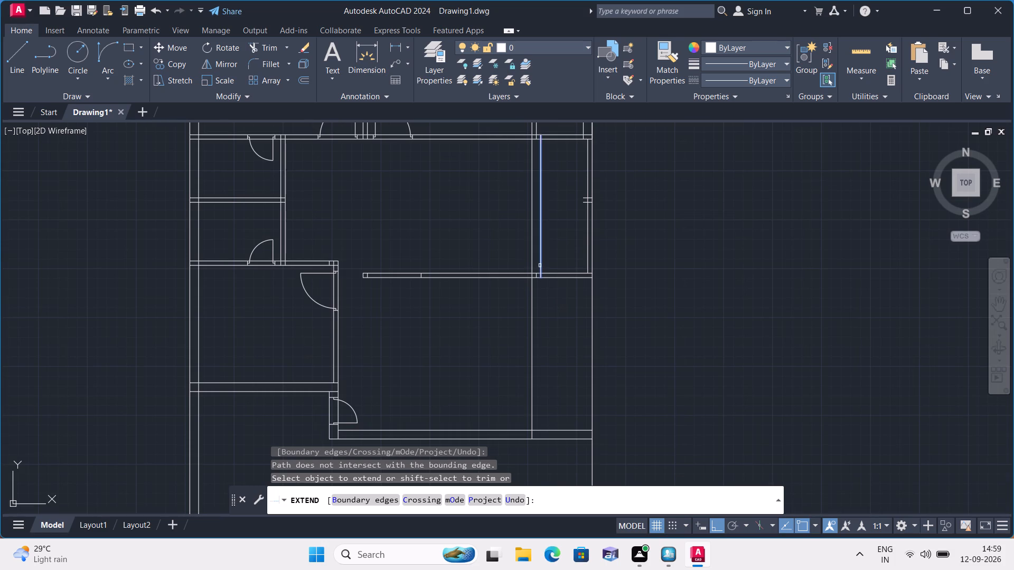
click(540, 265)
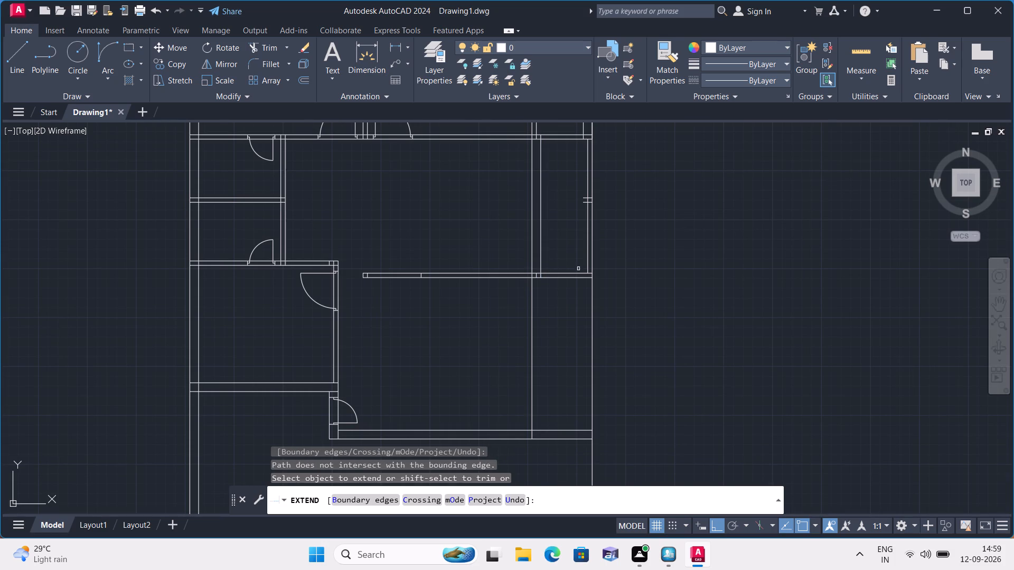
click(588, 268)
scroll(543, 278, down, 1)
scroll(542, 273, up, 1)
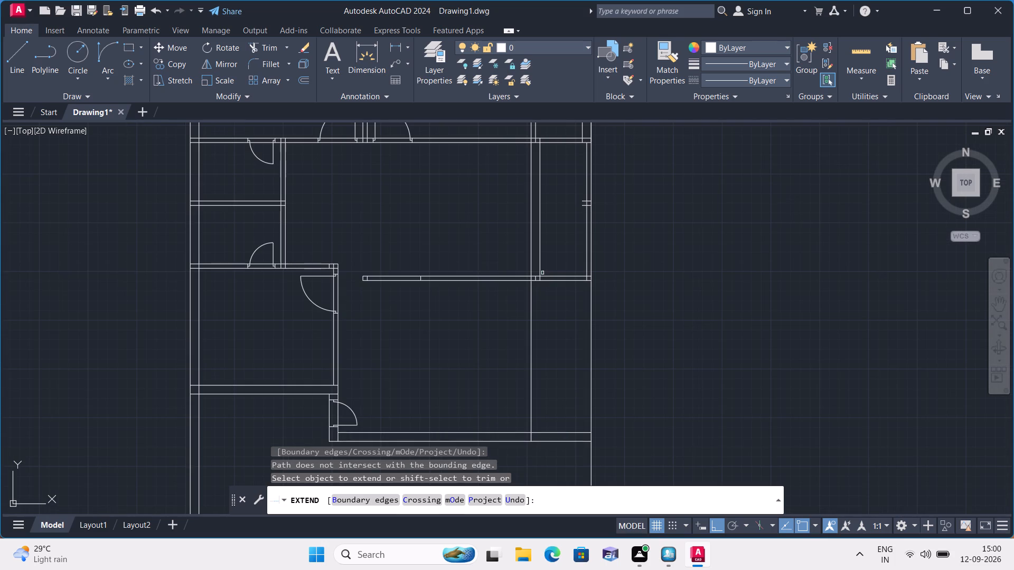
click(542, 278)
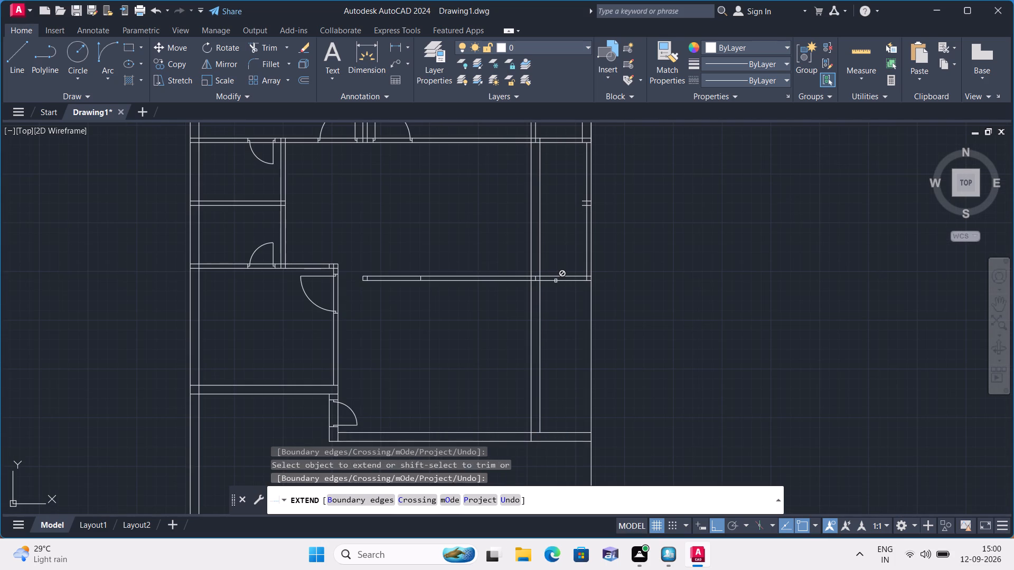
scroll(587, 279, down, 1)
scroll(586, 275, up, 1)
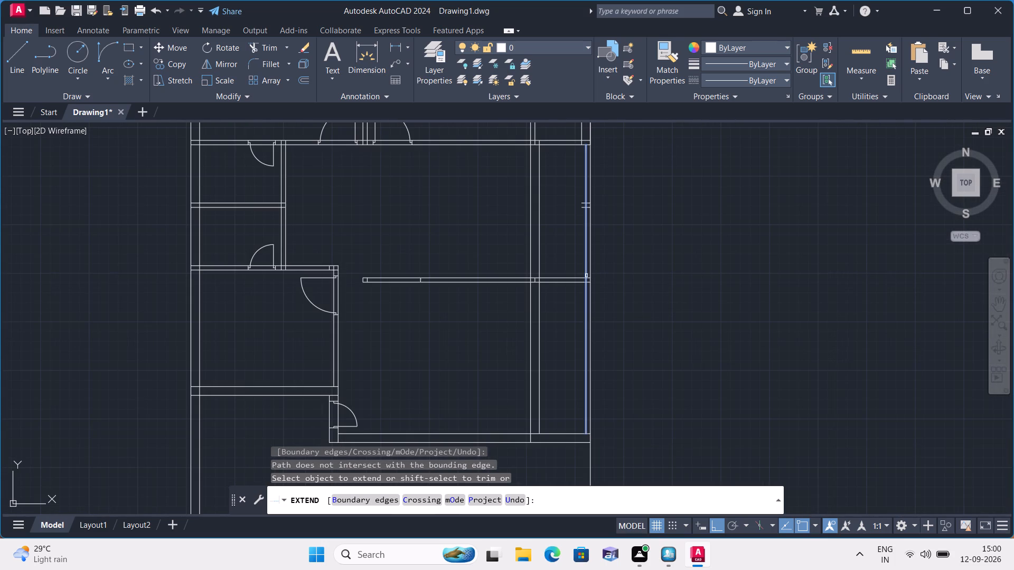
click(585, 275)
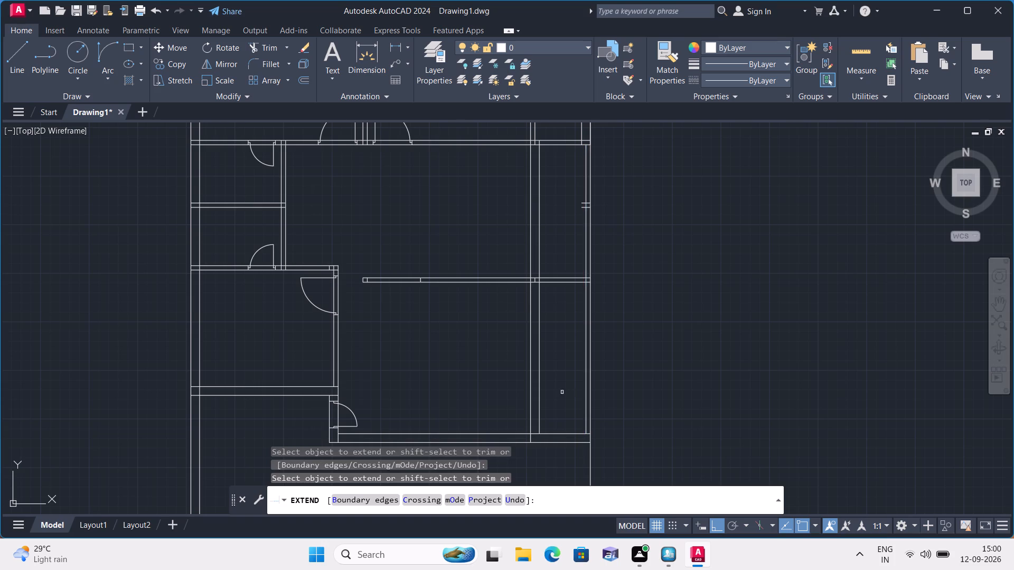
Extend the strip's two left wall lines down to the bottom horizontal wall, and the 4.5" right wall line to the plan's bottom outline.
middle_drag(562, 392, 570, 292)
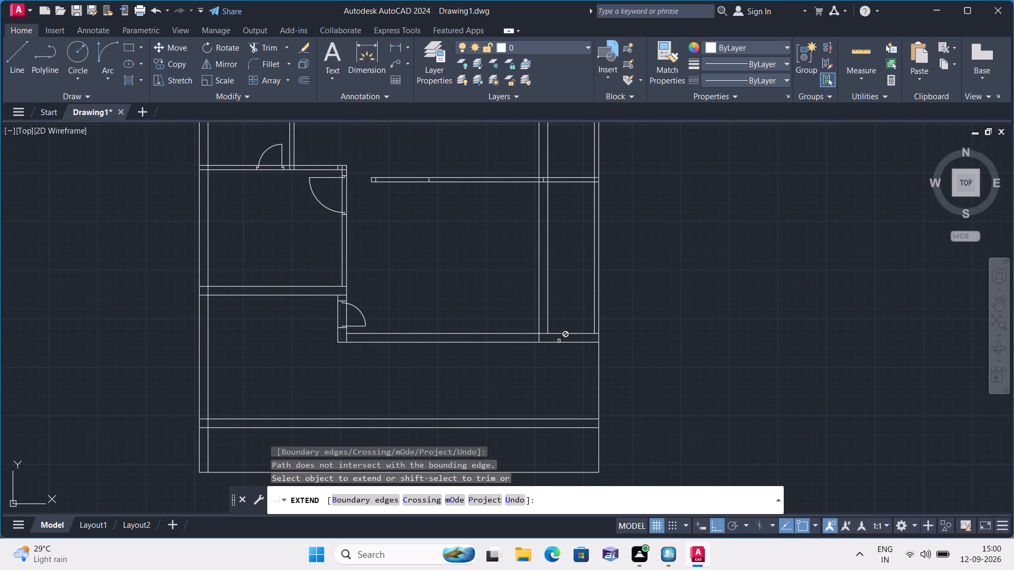
click(548, 326)
click(594, 330)
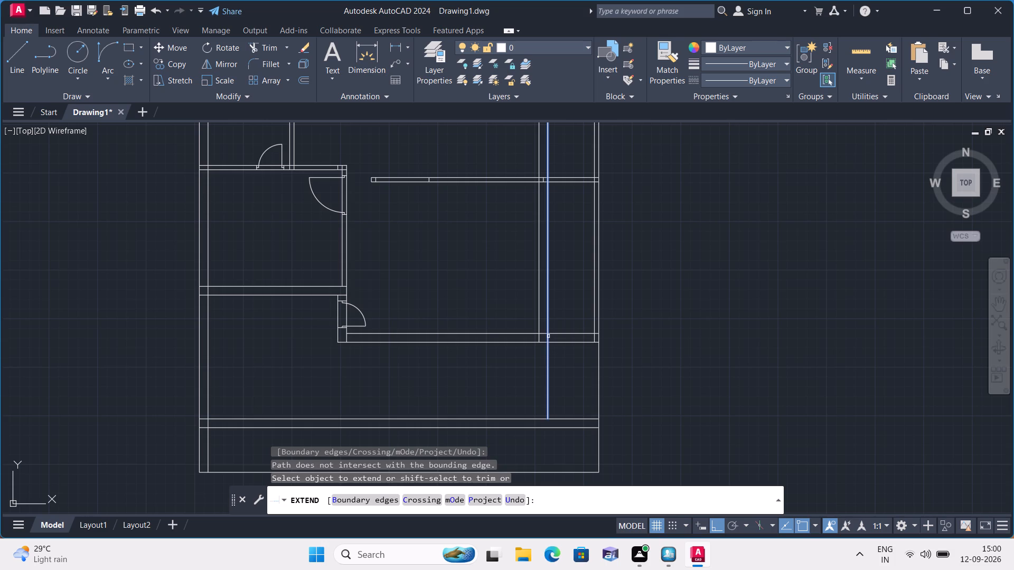
click(548, 336)
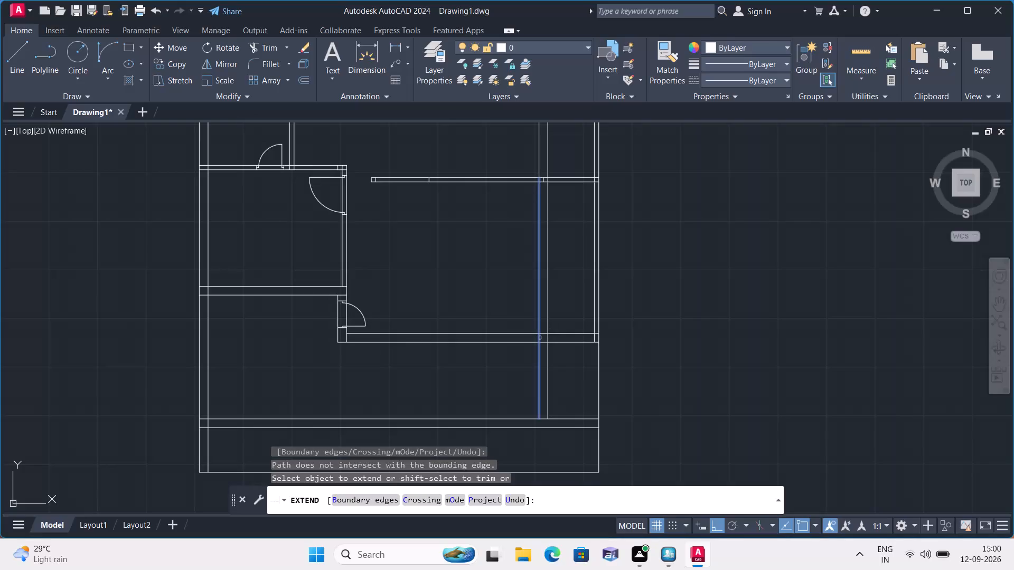
click(540, 338)
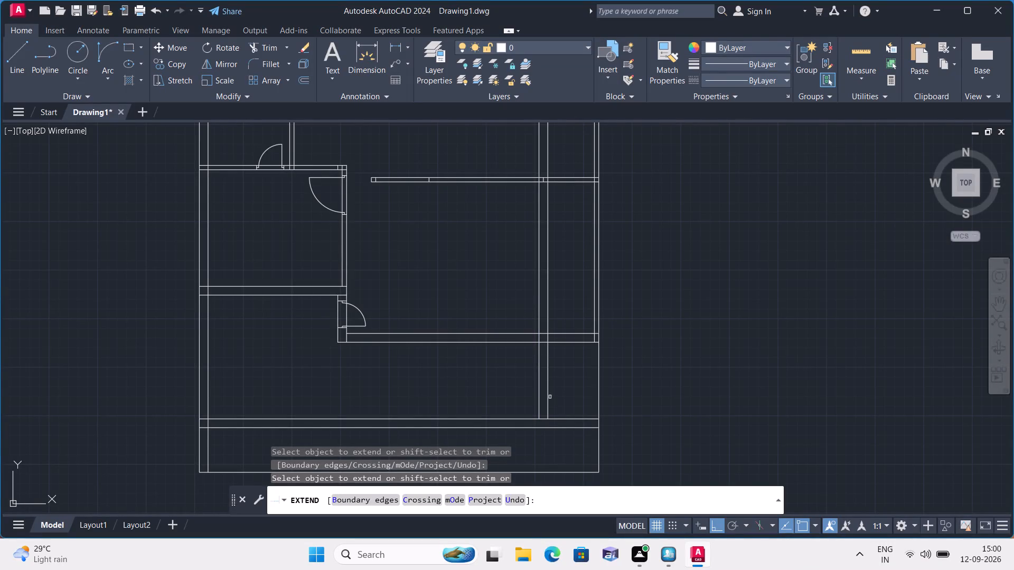
click(549, 410)
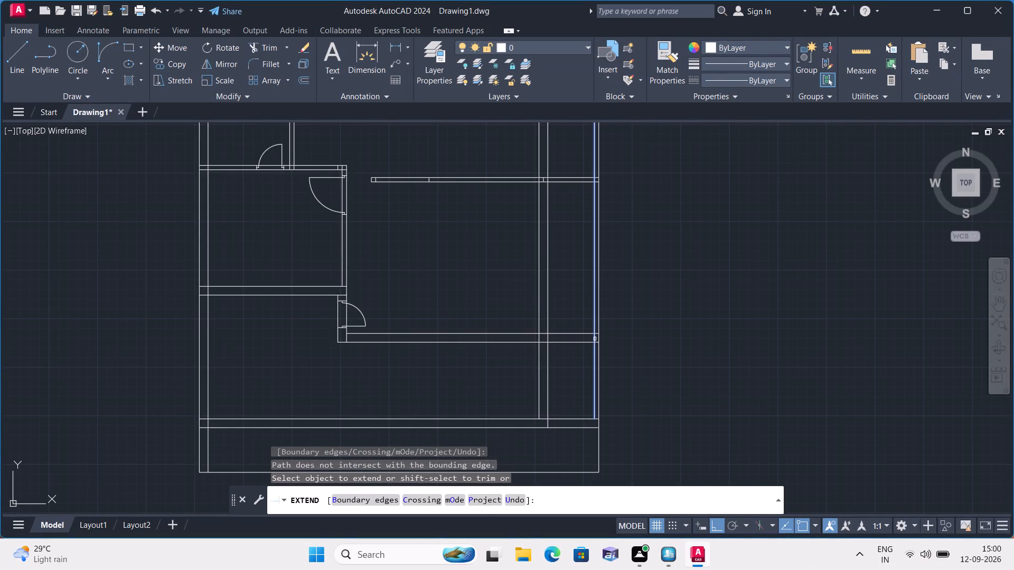
click(595, 339)
click(594, 417)
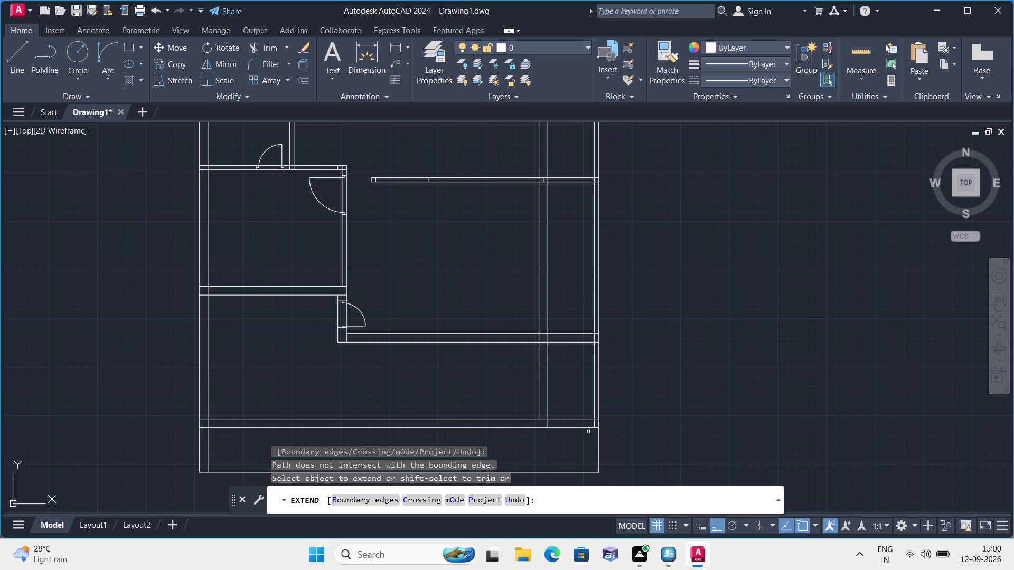
click(595, 424)
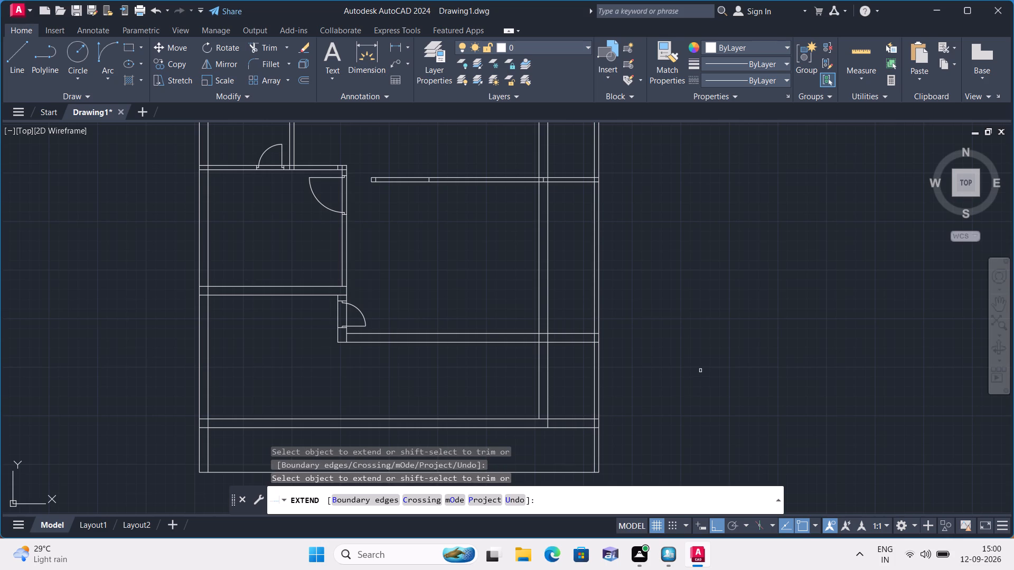
key(Escape)
Trim the crossing line pieces at both ends of the strip's upper room where its walls meet the horizontal wall below.
scroll(647, 299, down, 1)
middle_drag(650, 280, 629, 412)
scroll(577, 292, up, 1)
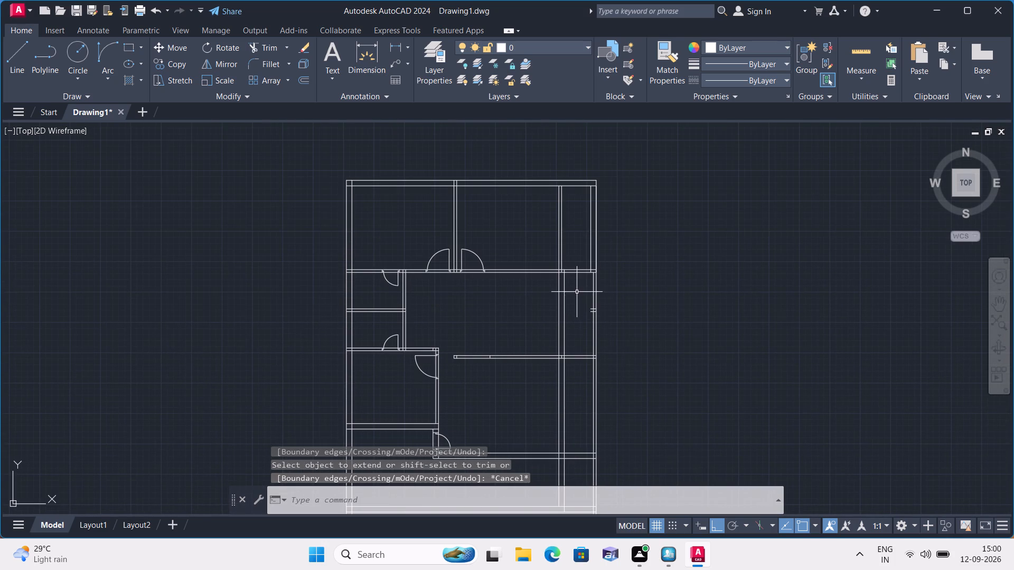
scroll(577, 292, up, 1)
middle_drag(567, 273, 563, 347)
scroll(543, 331, up, 1)
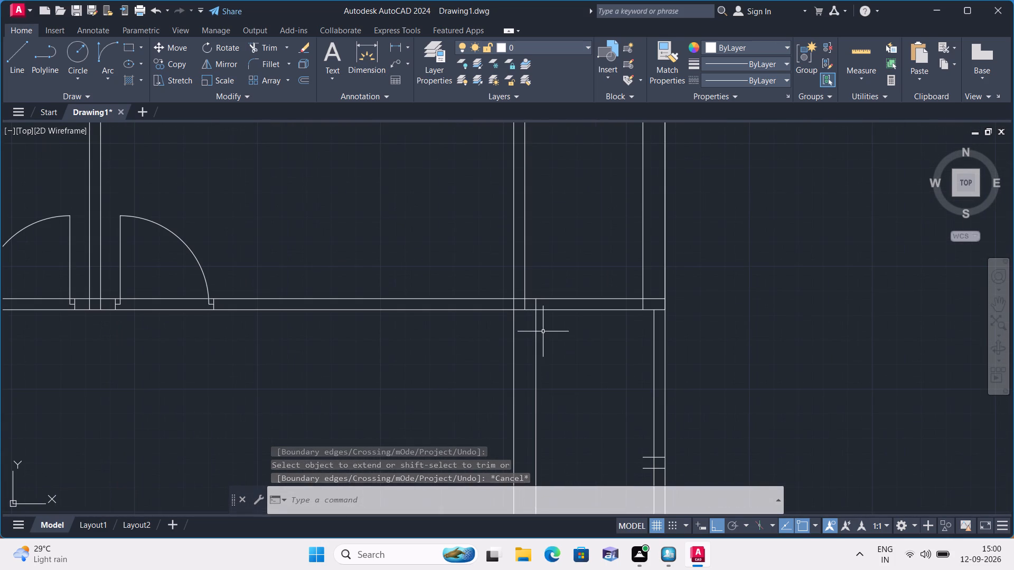
text(trim)
key(space)
scroll(514, 303, up, 2)
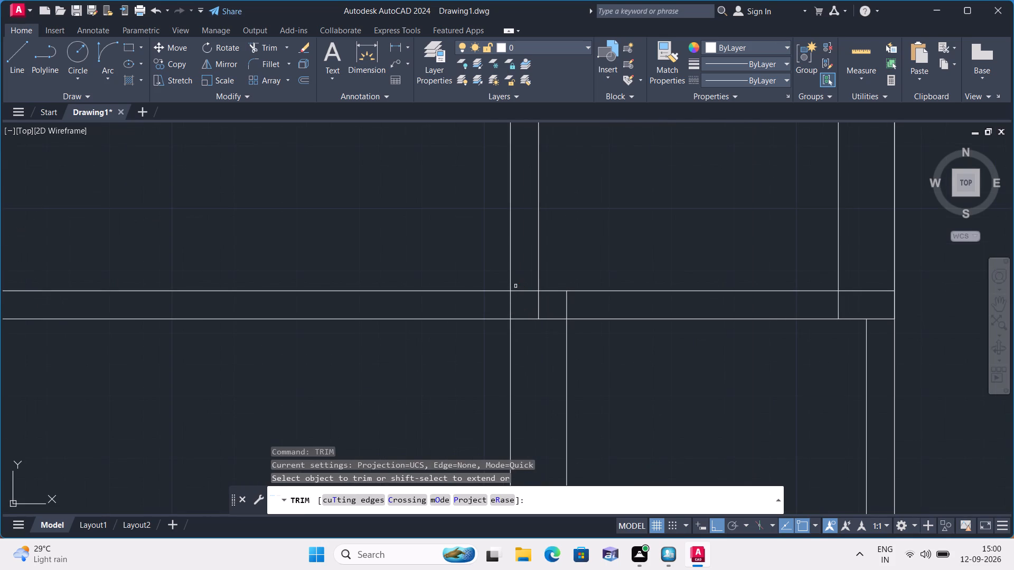
click(515, 286)
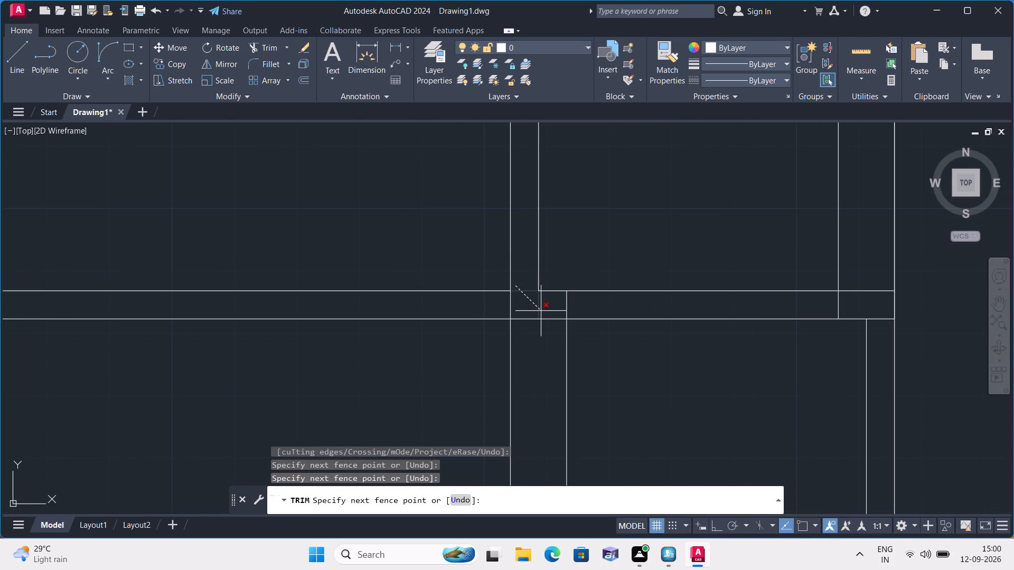
click(543, 308)
click(557, 307)
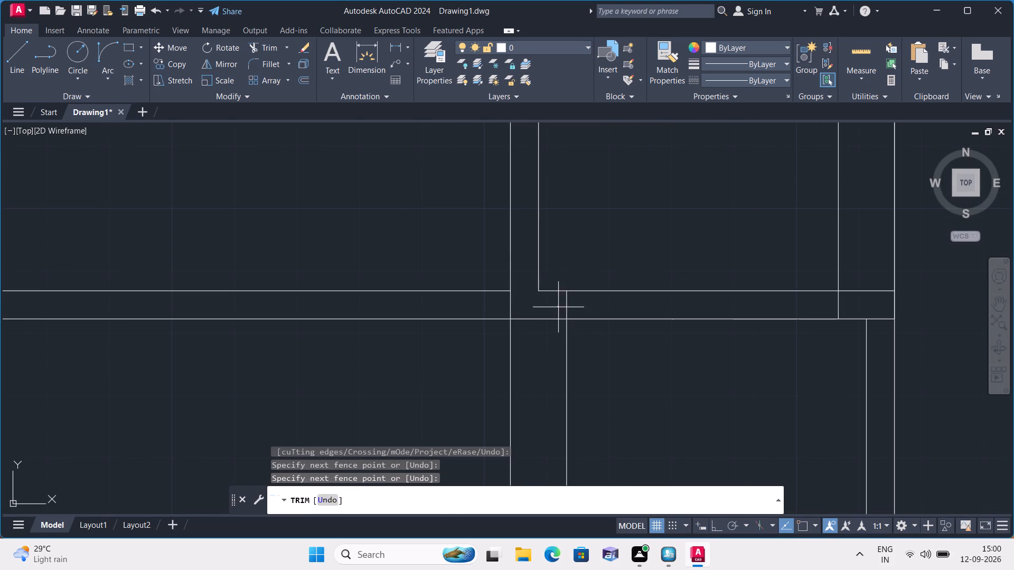
click(603, 312)
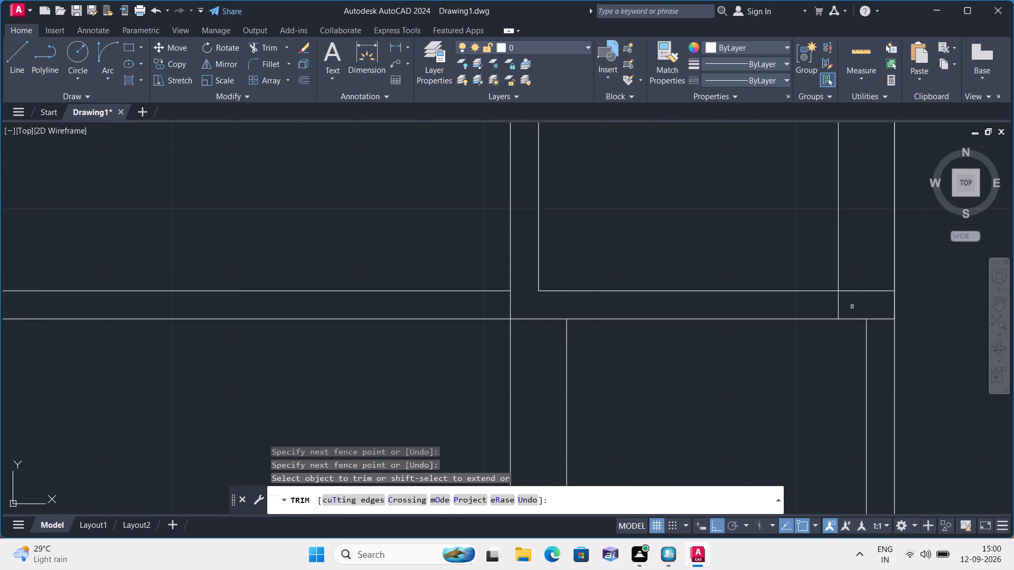
click(823, 305)
click(857, 287)
scroll(867, 290, down, 1)
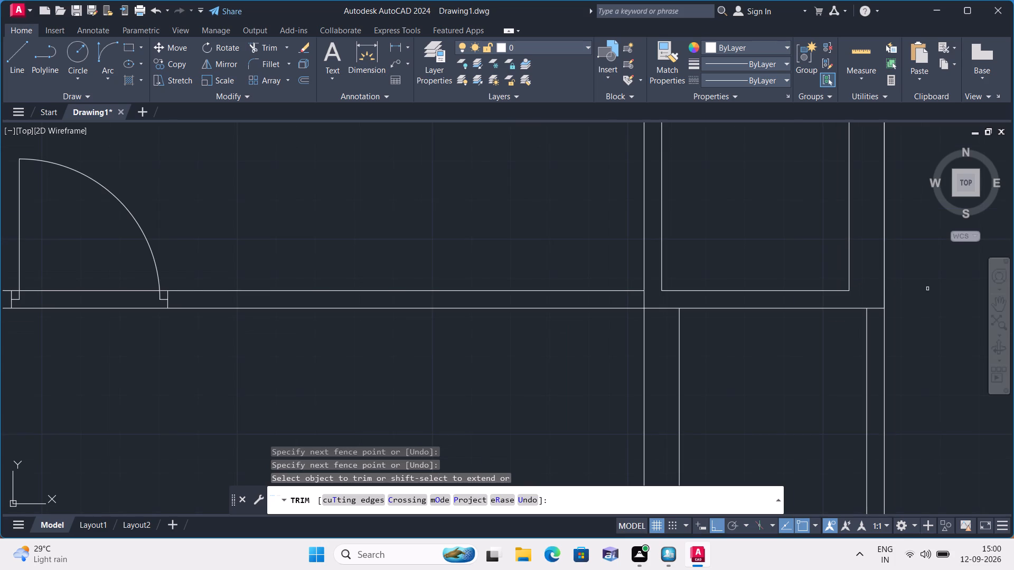
key(Escape)
Offset the bottom line of the strip's upper room 9" downward.
middle_drag(927, 289, 780, 312)
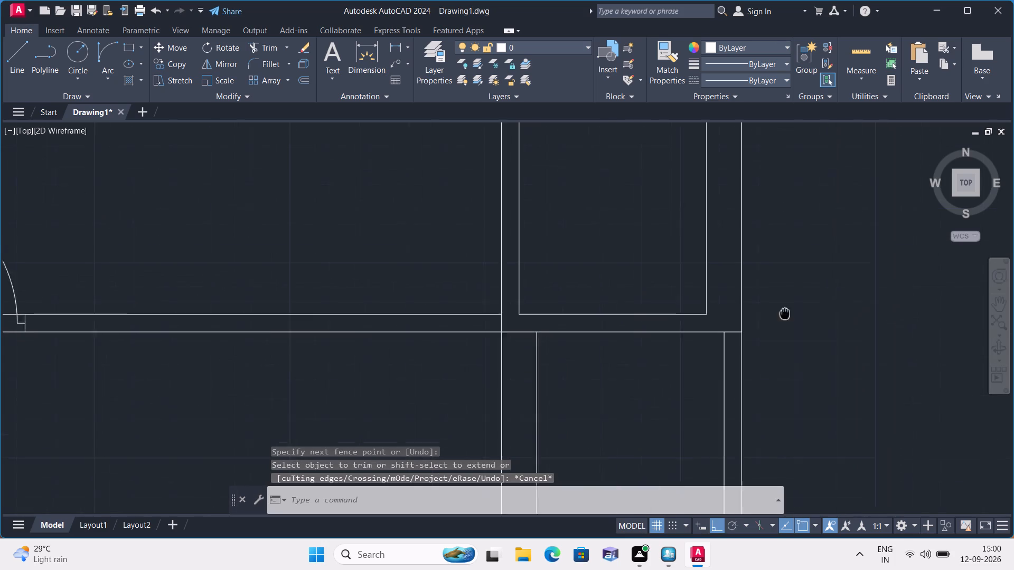
middle_drag(780, 312, 776, 312)
text(offset 9")
key(space)
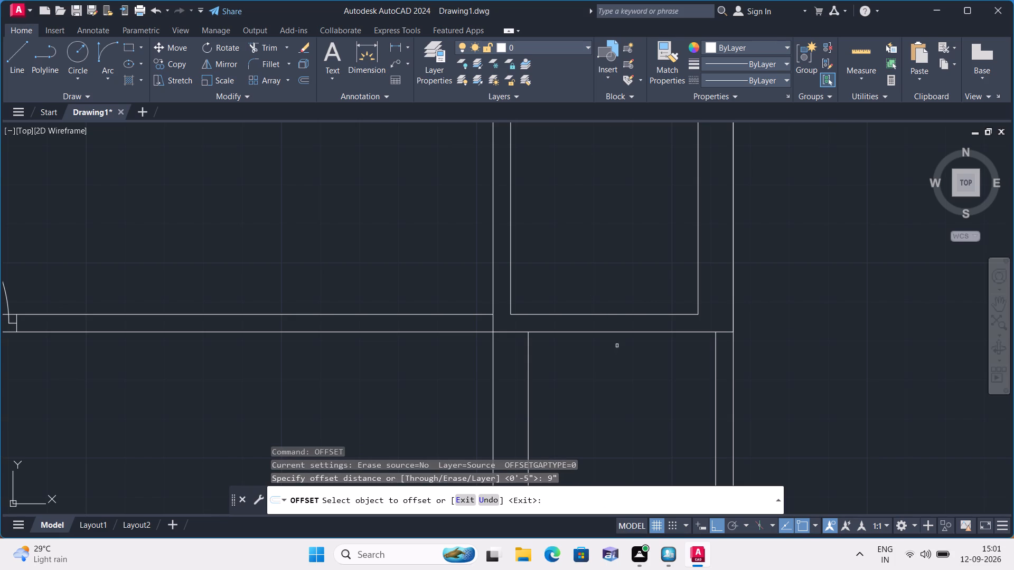
click(621, 315)
click(654, 372)
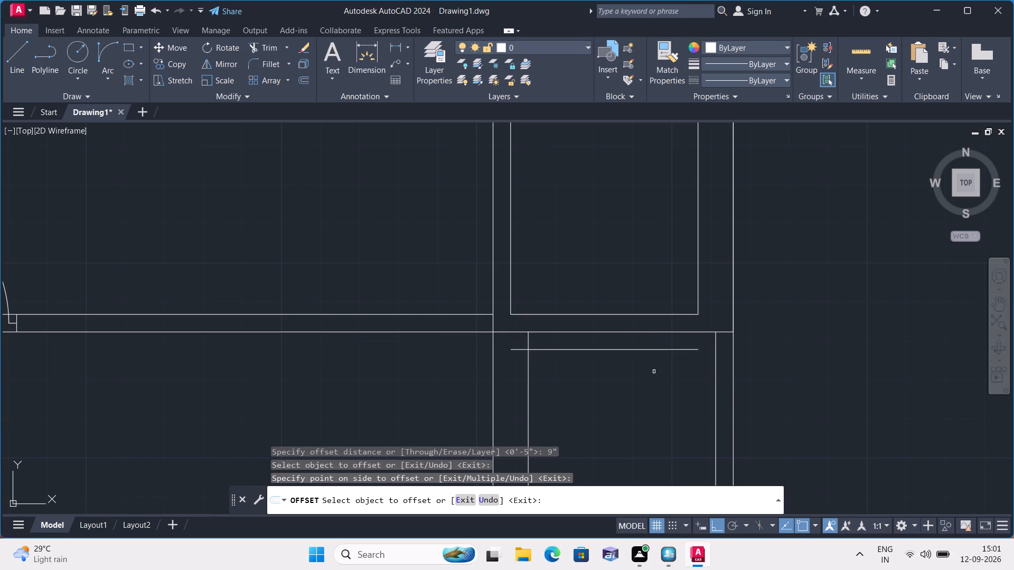
key(Escape)
Trim away the old partition line across the strip and the inner left wall line's stub above the 9" offset line.
text(trim)
key(space)
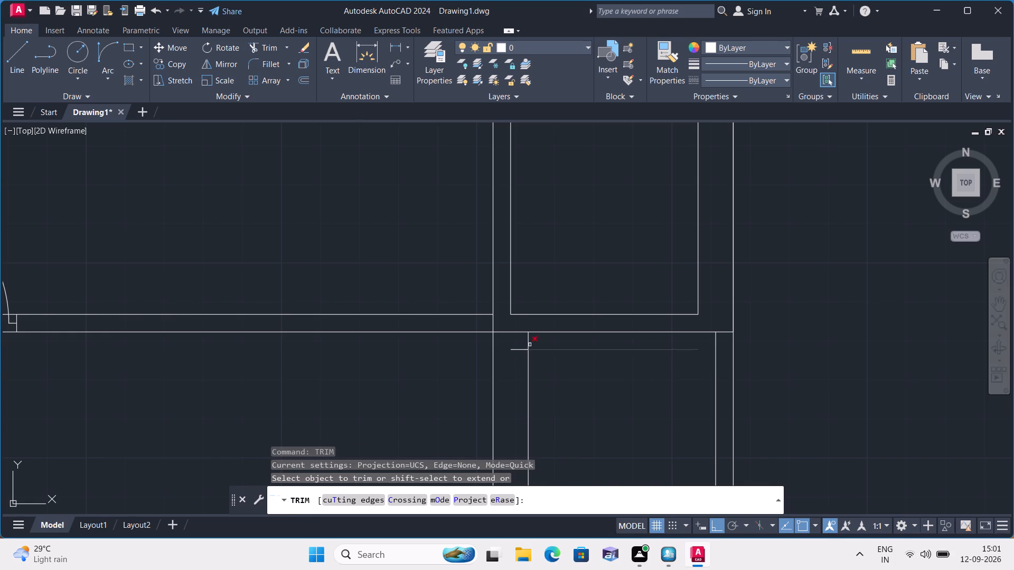
click(515, 334)
click(517, 331)
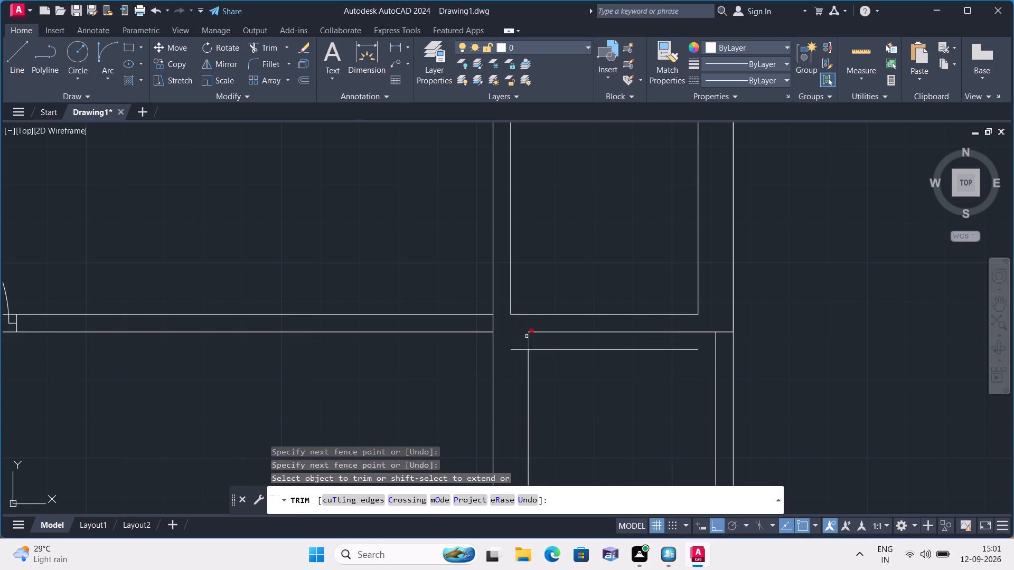
click(531, 338)
click(526, 341)
click(536, 335)
click(549, 331)
click(720, 331)
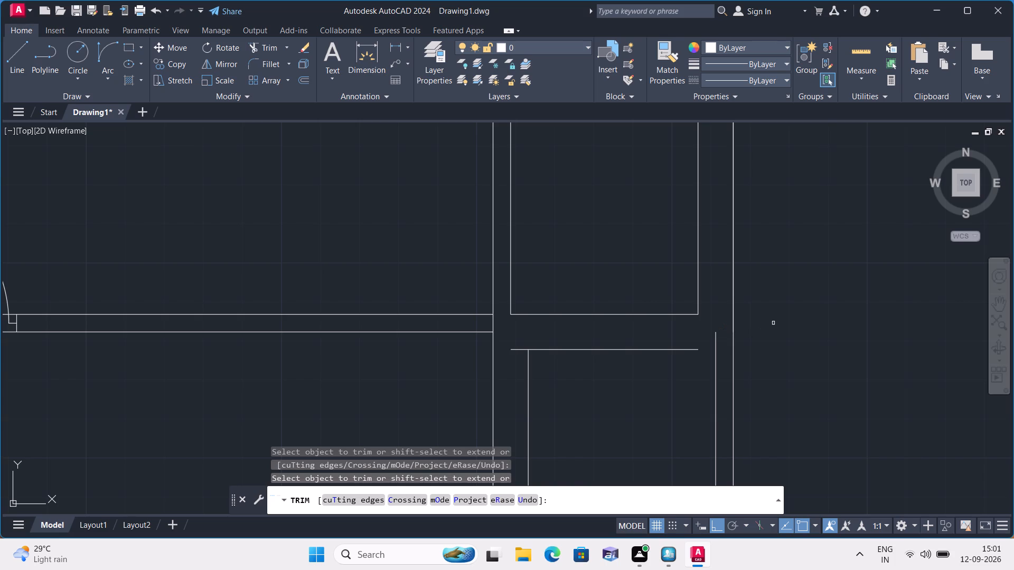
key(Escape)
Draw a line from the 9" offset line's right end across to the 4.5" right wall line.
text(l)
key(space)
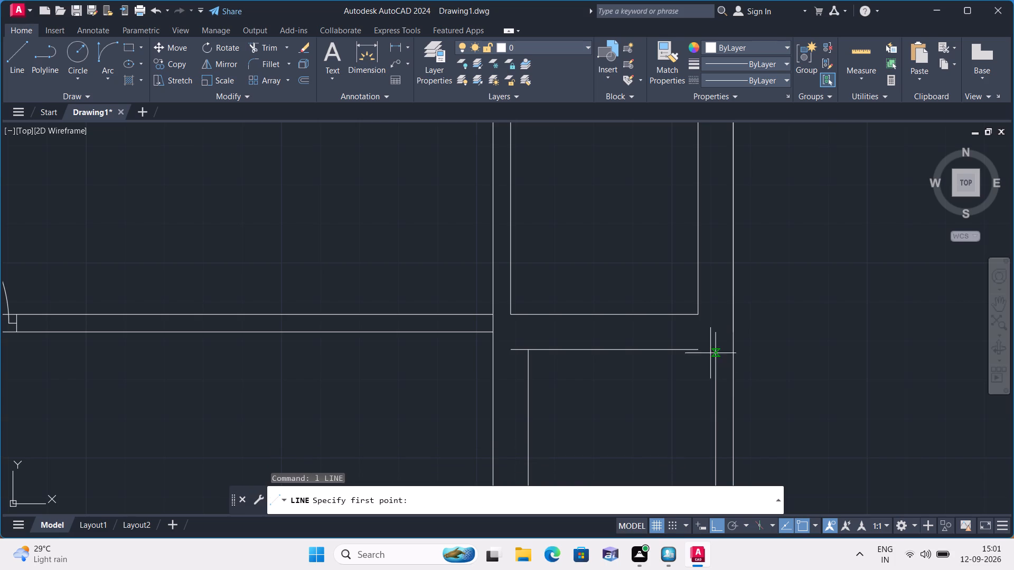
click(698, 350)
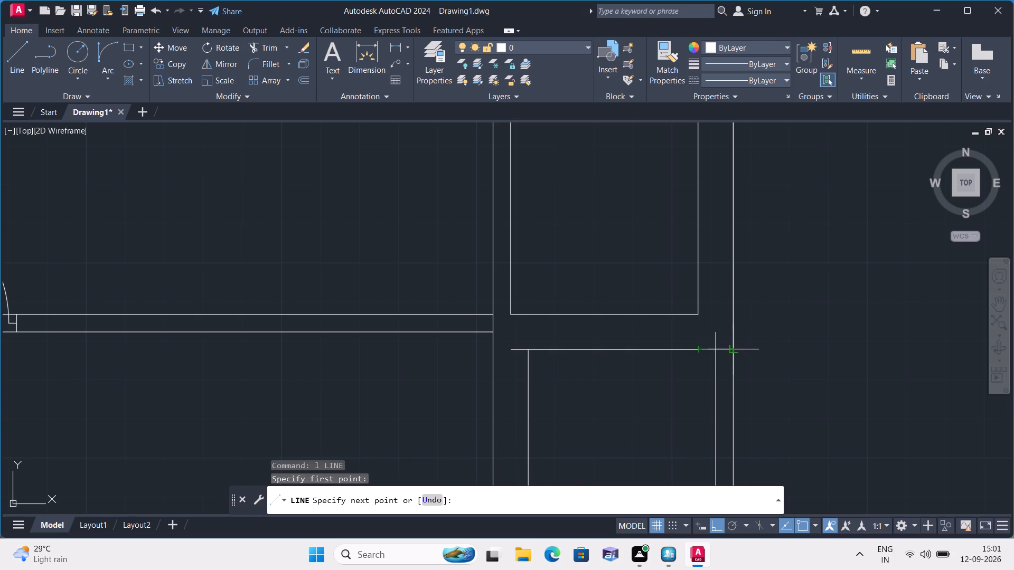
click(719, 348)
key(space)
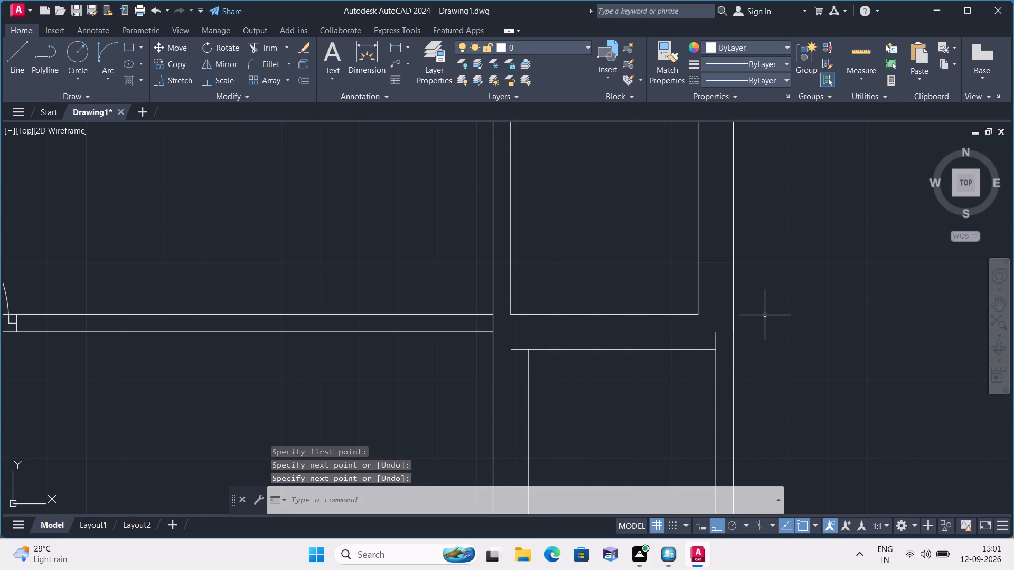
Trim the overhanging line ends at both top corners of the strip's lower room.
text(trim)
key(space)
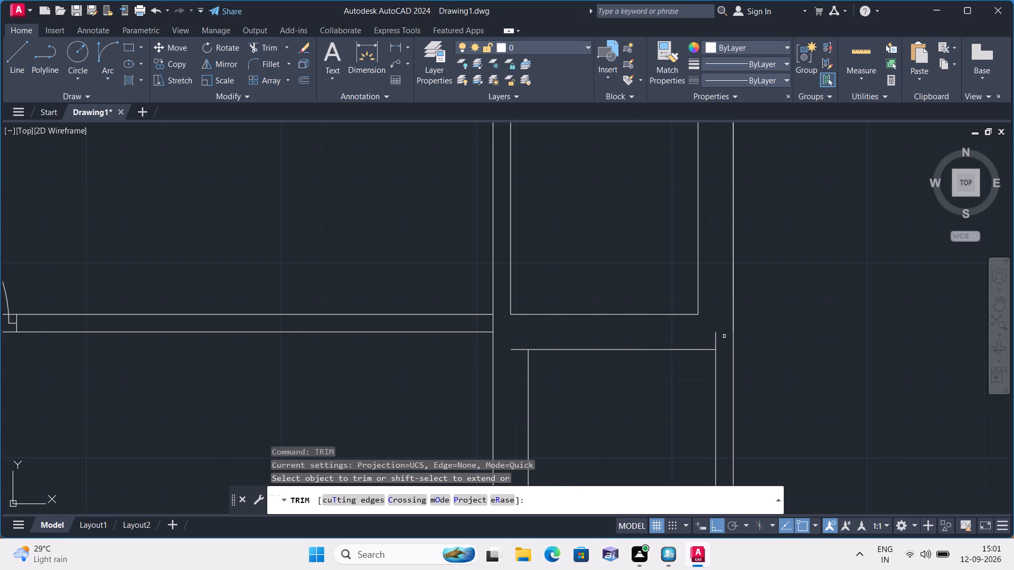
click(715, 338)
click(514, 349)
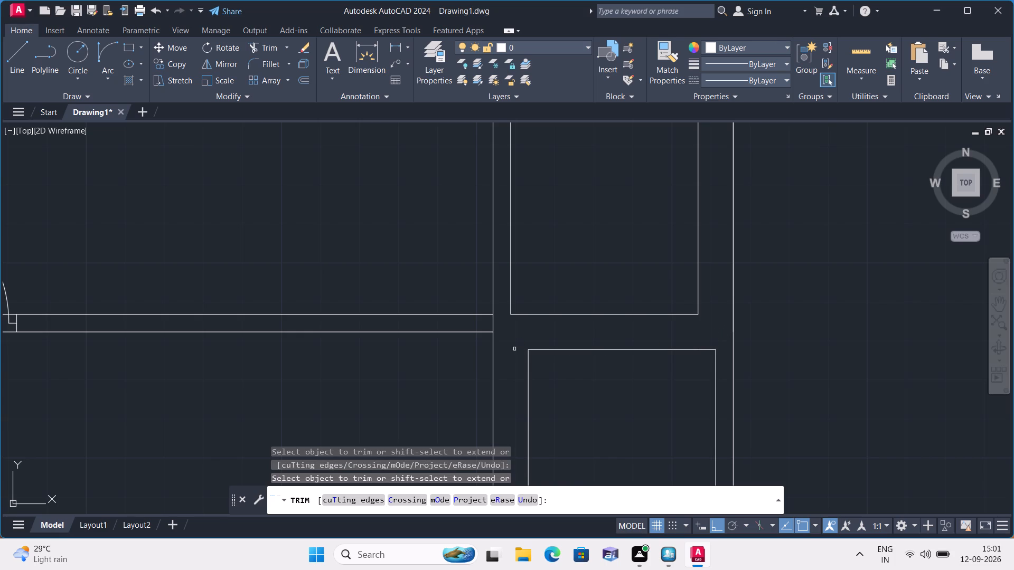
scroll(511, 346, down, 2)
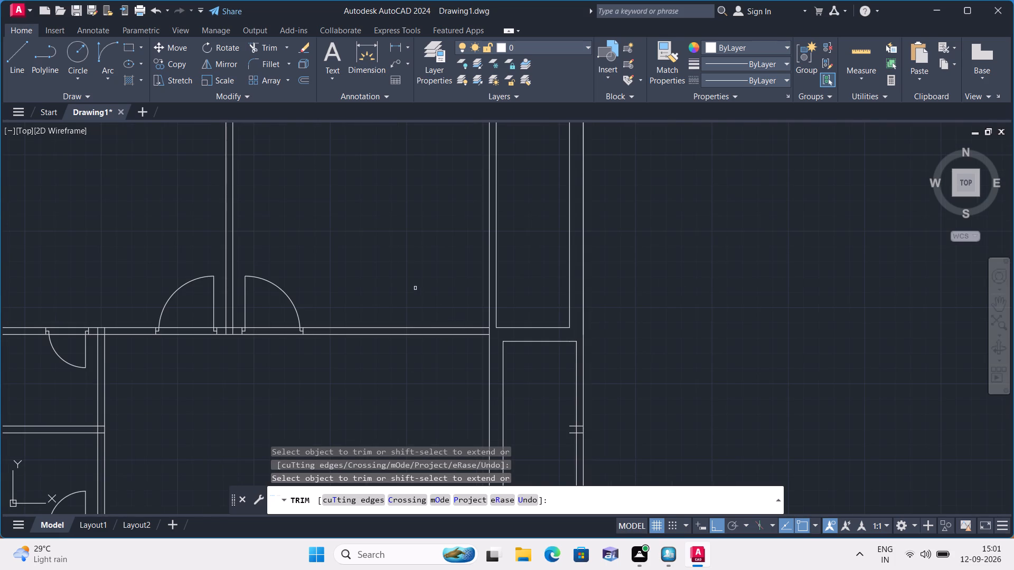
scroll(415, 288, down, 1)
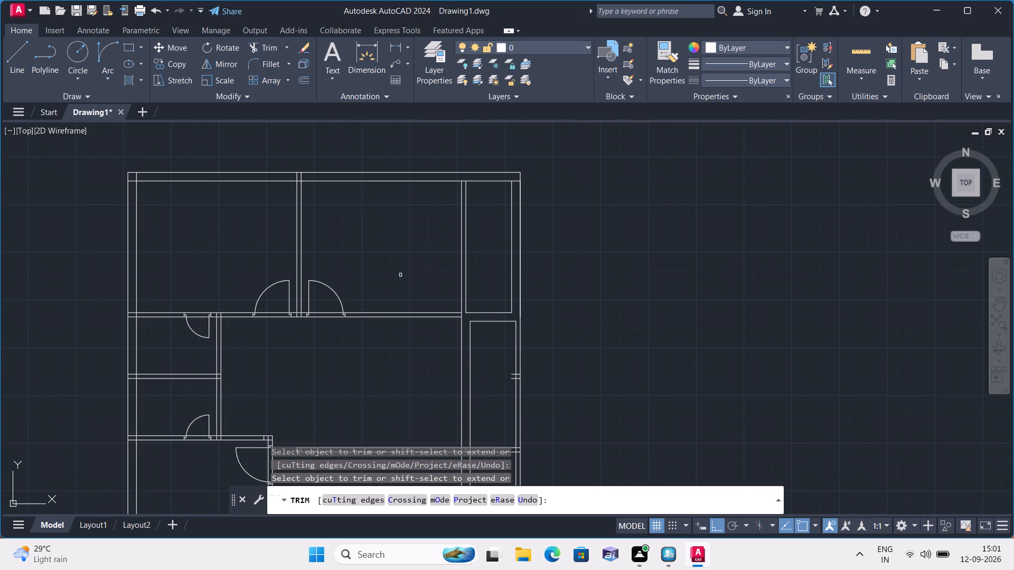
scroll(377, 236, down, 1)
middle_drag(375, 235, 369, 293)
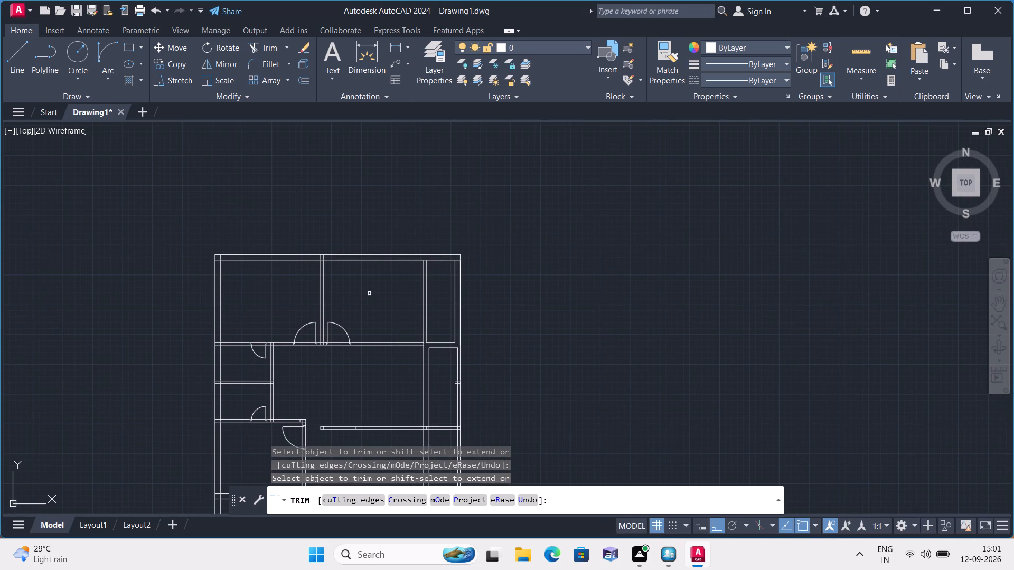
key(Escape)
Draw a line 6" down the strip's left partition from the top wall's inner line and across the partition's thickness.
scroll(436, 249, up, 4)
middle_drag(414, 325, 410, 322)
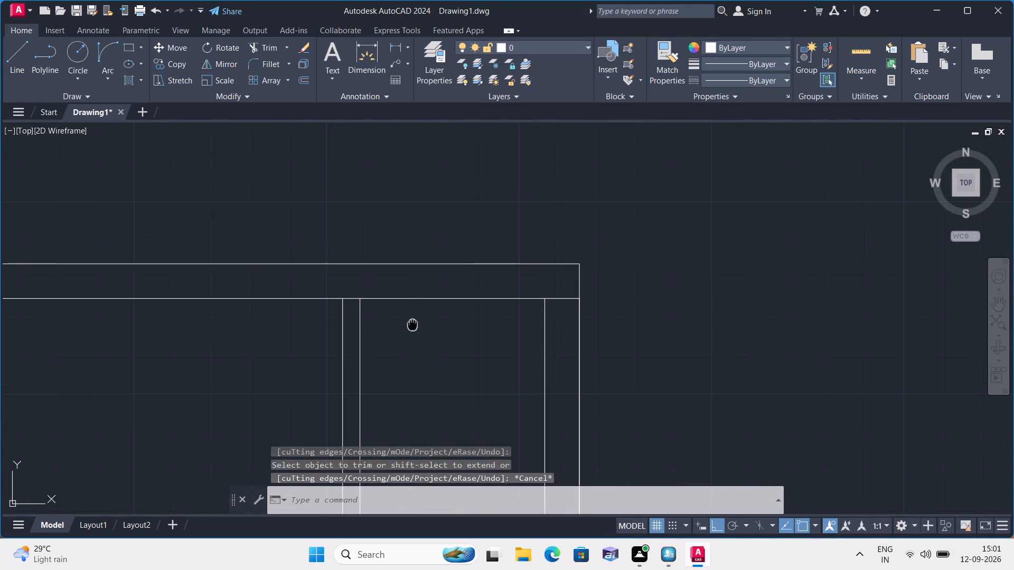
middle_drag(410, 322, 373, 245)
text(l)
key(space)
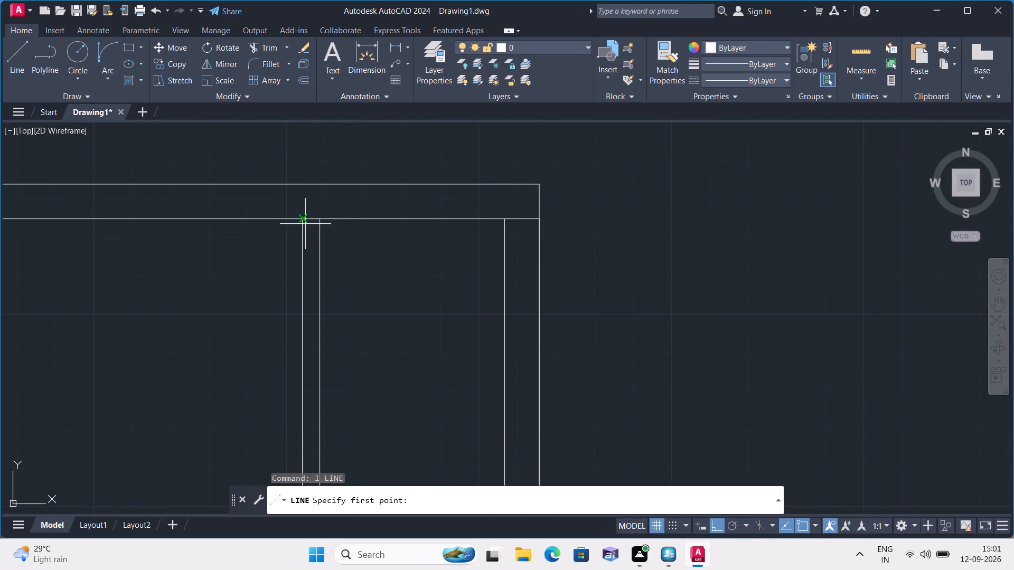
click(322, 222)
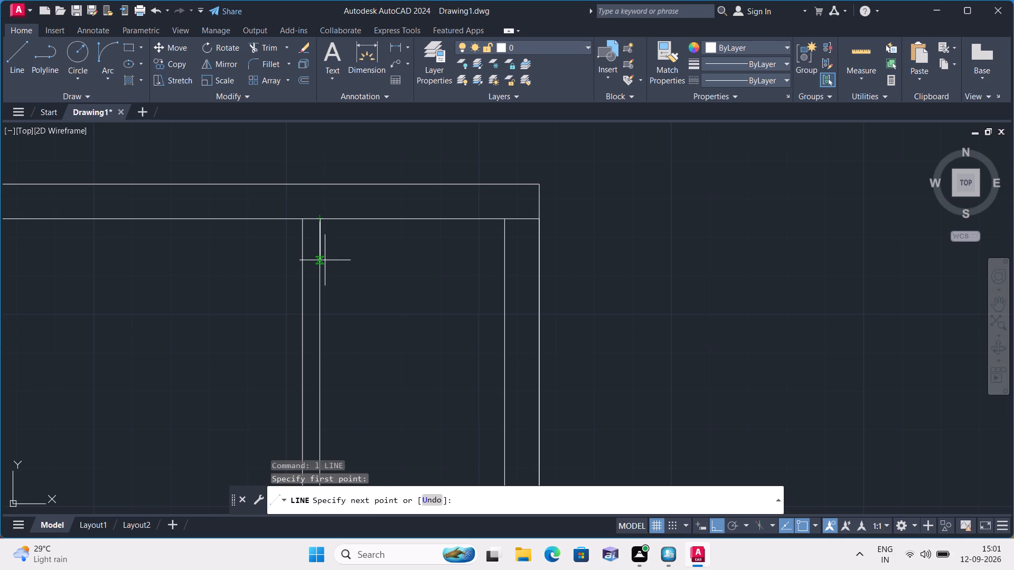
key(6)
key(shift+quotedbl)
key(space)
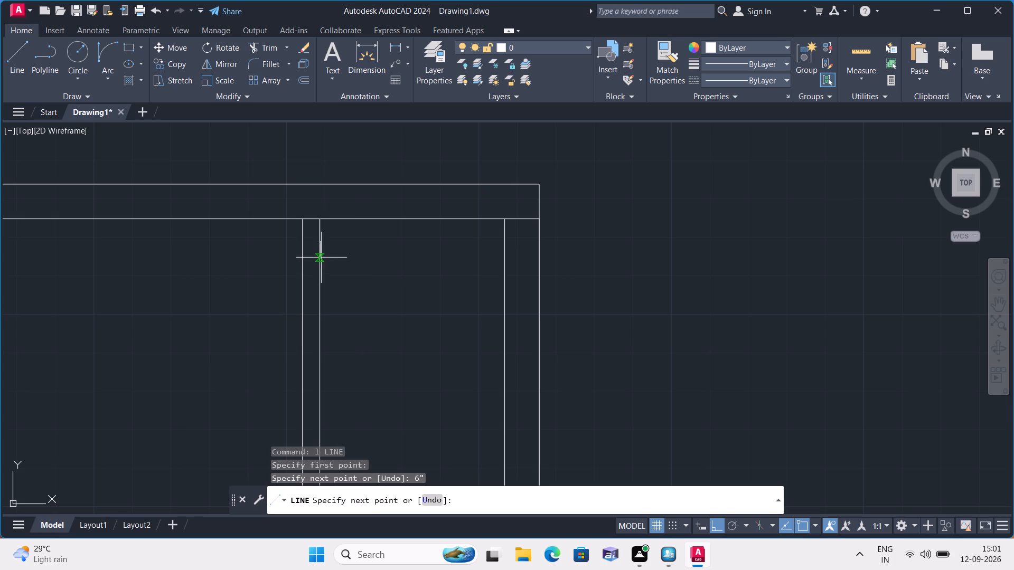
click(297, 242)
key(space)
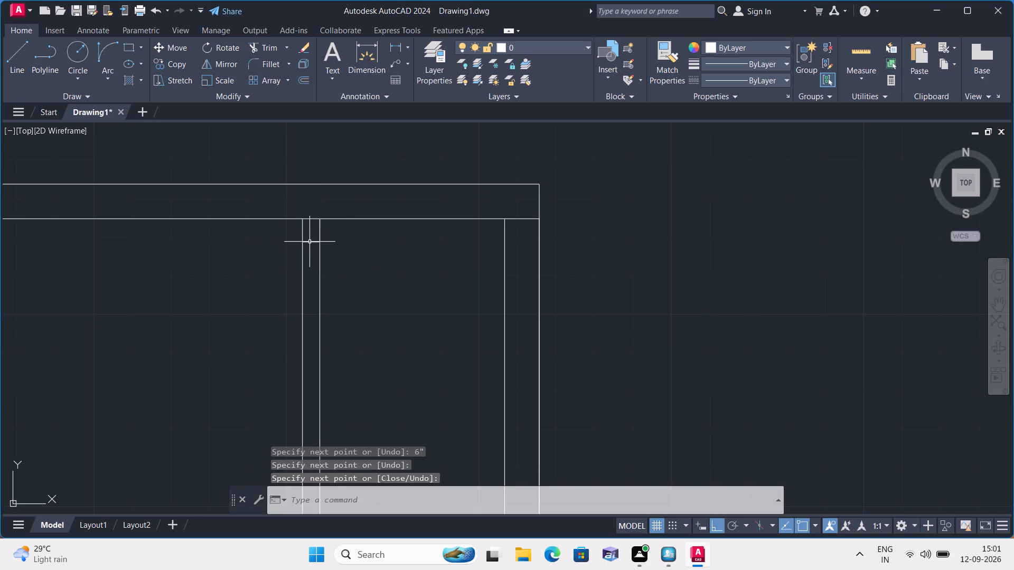
From that cross line's midpoint, draw 2", 2' and 2" segments down the partition's centre, and close the opening with a line across both sides.
key(space)
click(309, 242)
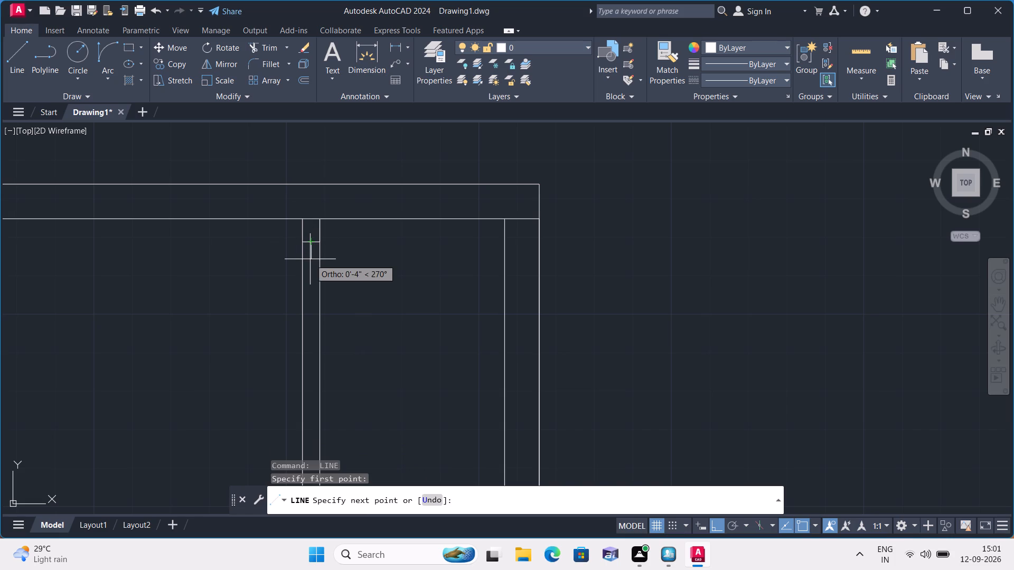
text(2")
key(space)
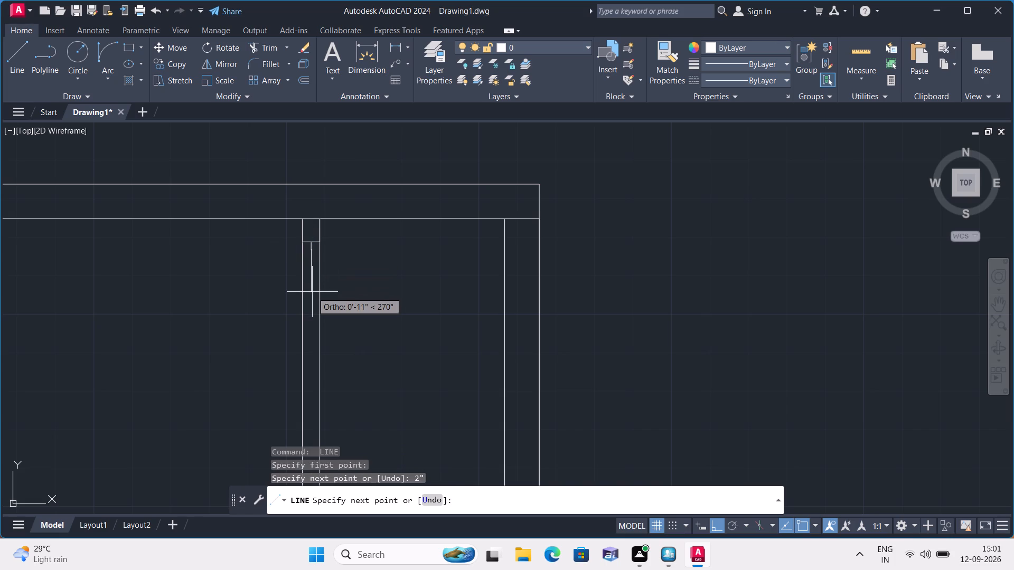
text(2')
key(space)
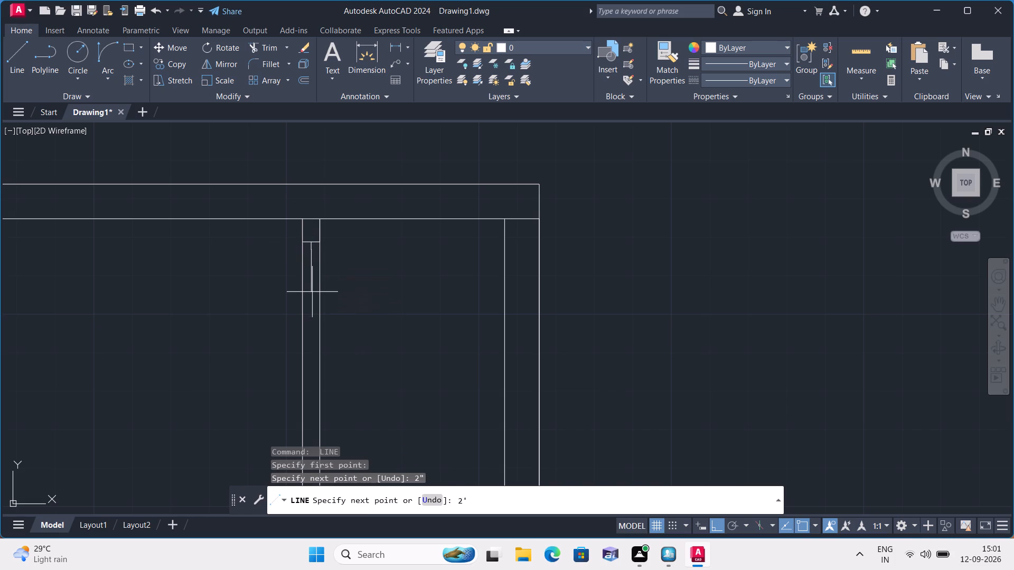
text(2")
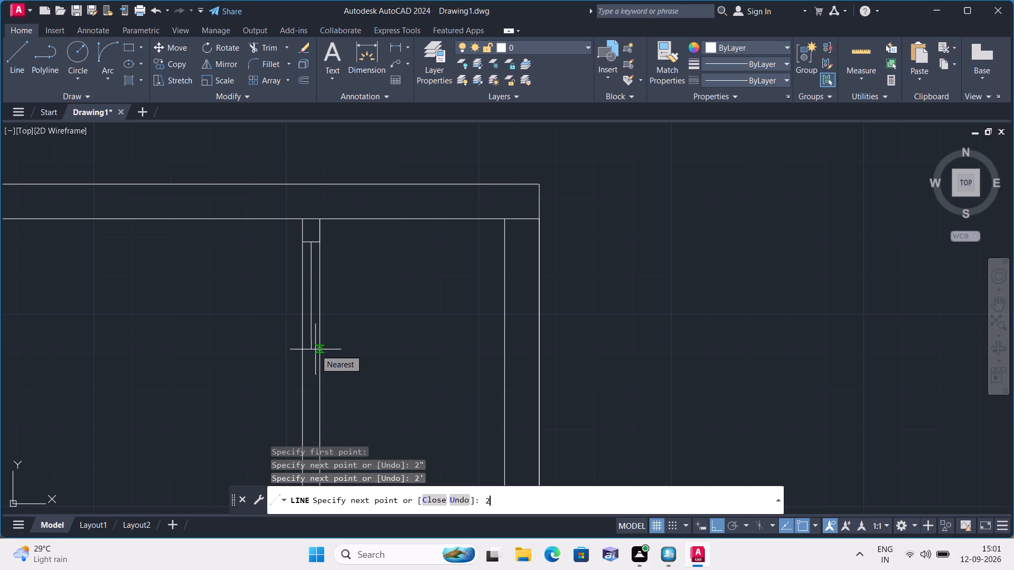
key(space)
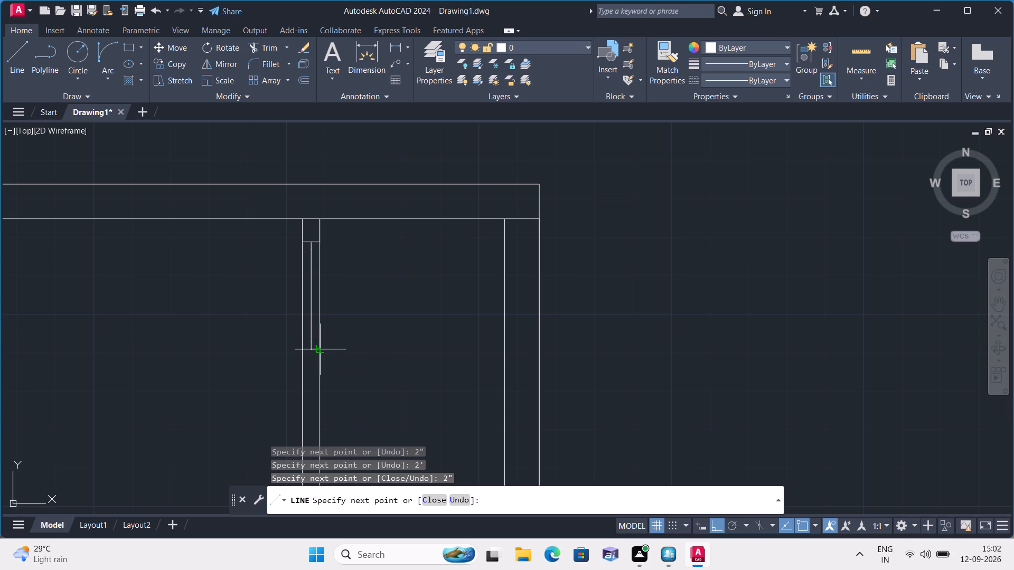
click(320, 351)
key(space)
key(space)
click(311, 350)
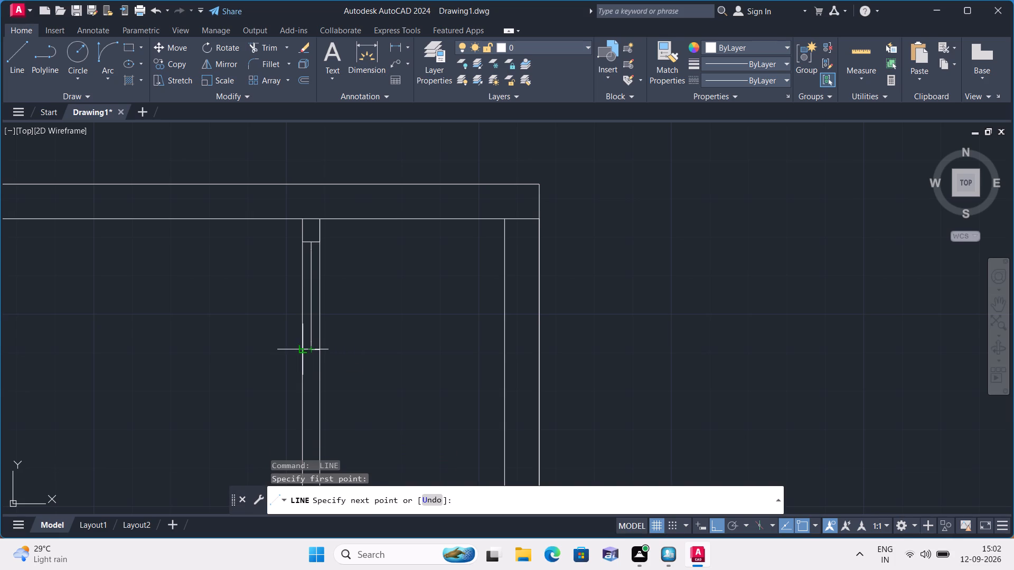
click(301, 353)
key(space)
Erase the 2' centre segment between the frame stubs and the 6" helper line above the opening.
click(311, 312)
key(Delete)
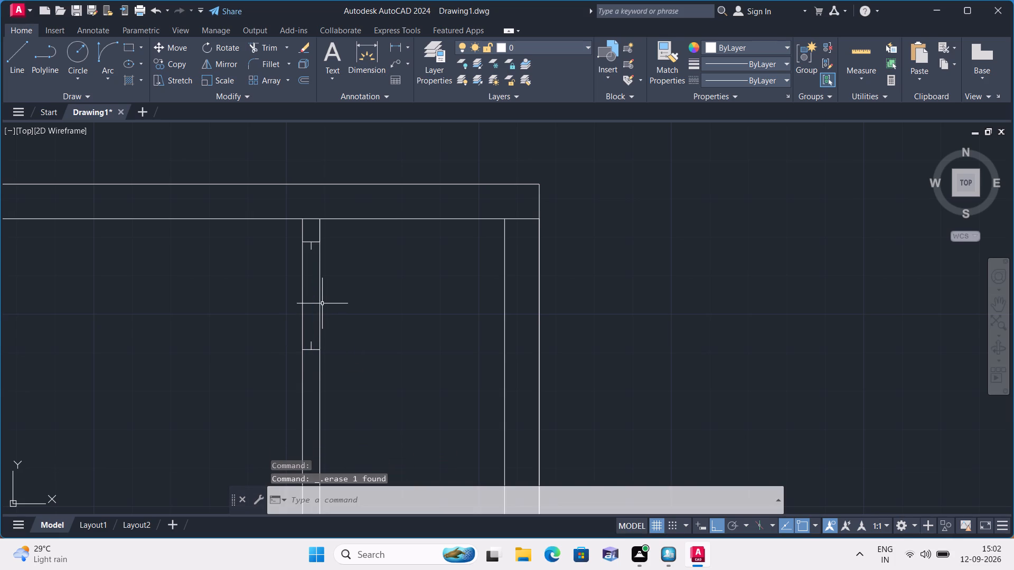
click(321, 232)
key(Delete)
Draw a 2' horizontal door leaf from the upper frame stub's end into the strip's upper room.
text(l)
key(space)
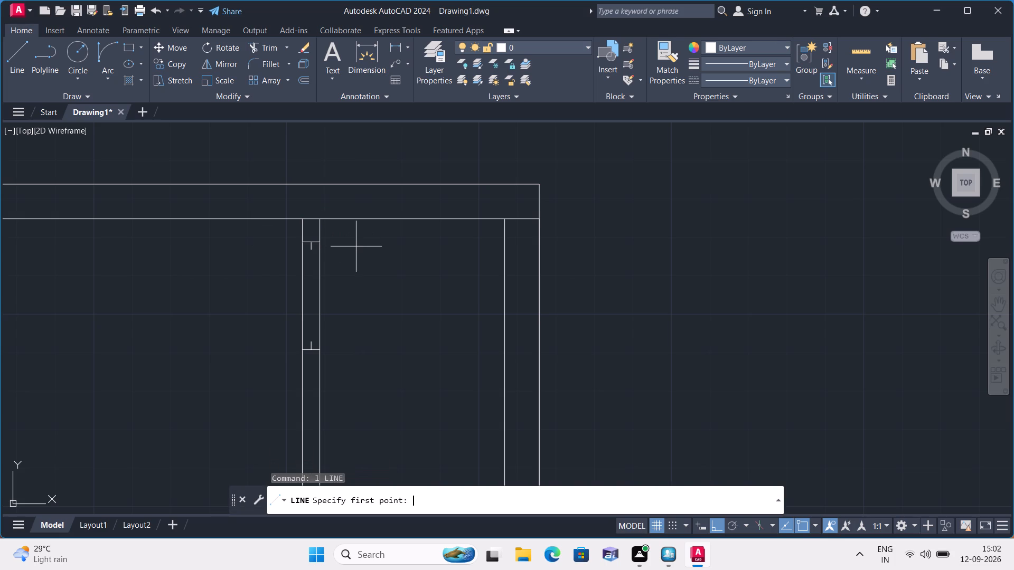
click(315, 250)
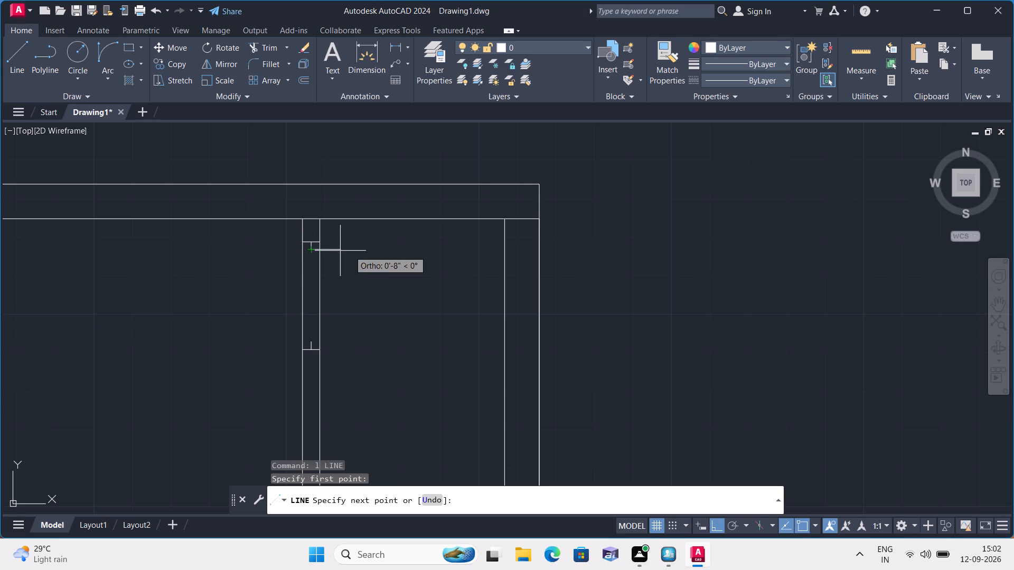
text(2')
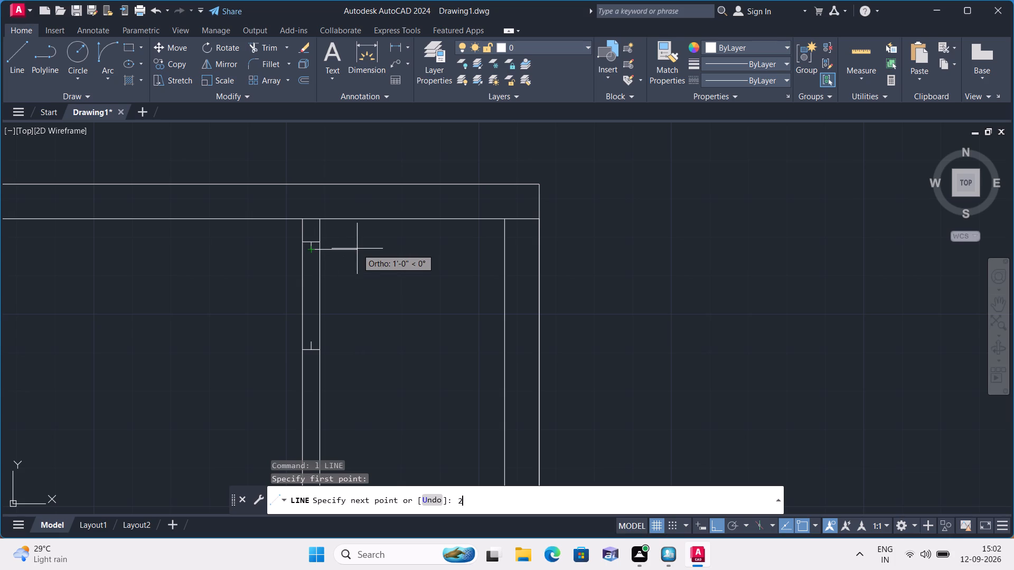
key(space)
key(Escape)
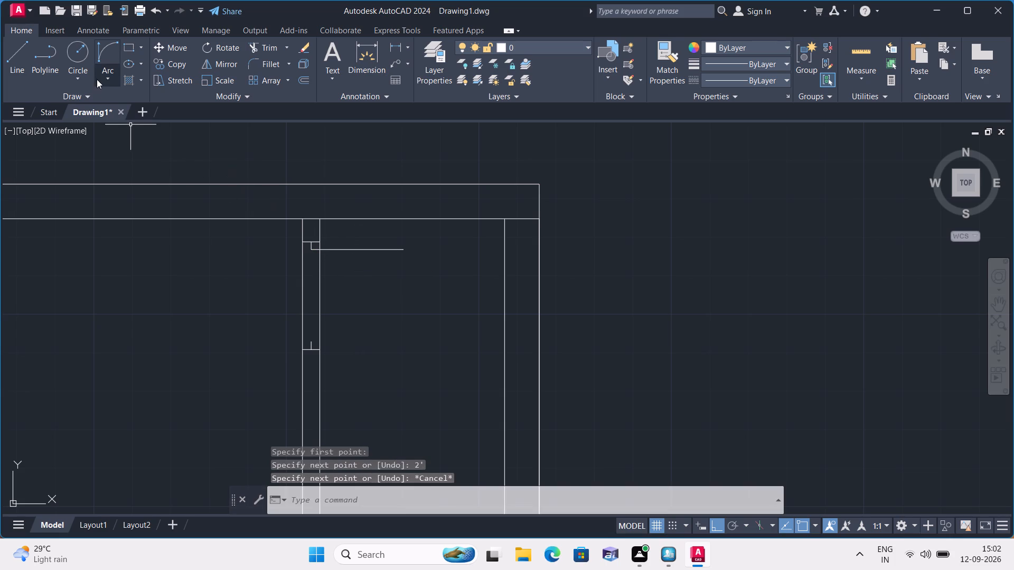
Draw the door swing as a start-end-direction arc from the leaf's free end to the lower frame stub, with a downward start tangent.
click(101, 80)
click(149, 238)
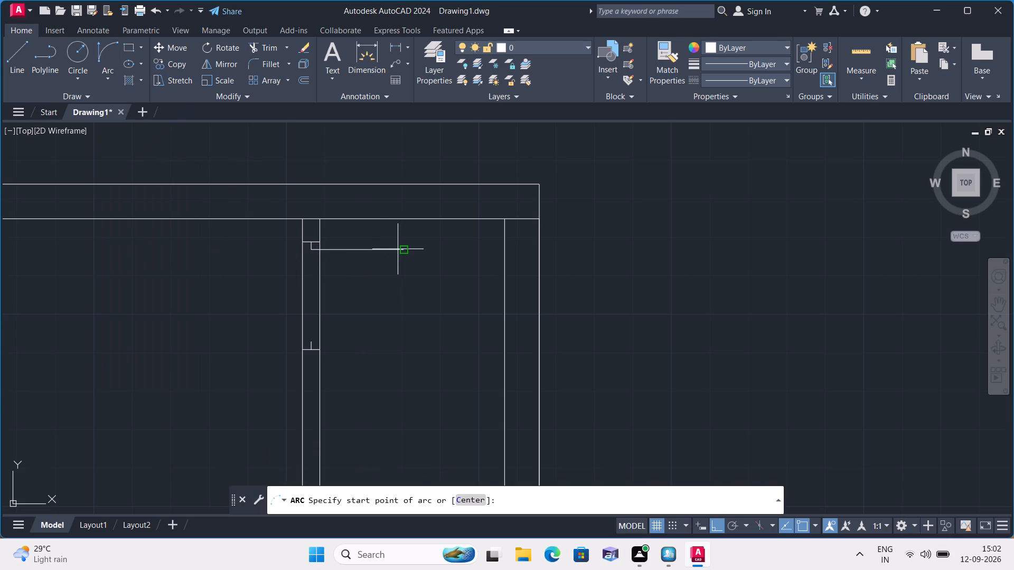
click(400, 249)
click(312, 342)
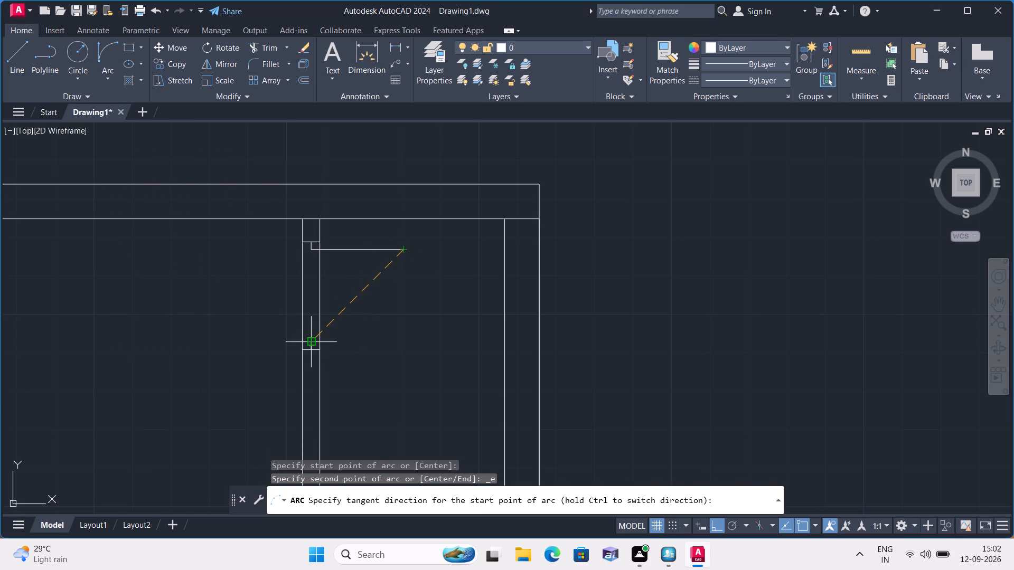
click(355, 339)
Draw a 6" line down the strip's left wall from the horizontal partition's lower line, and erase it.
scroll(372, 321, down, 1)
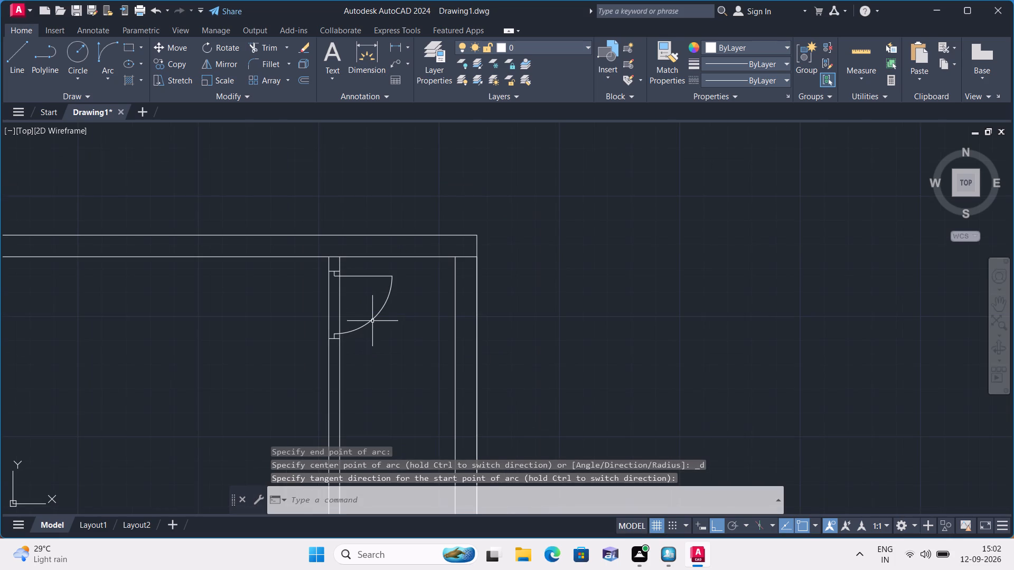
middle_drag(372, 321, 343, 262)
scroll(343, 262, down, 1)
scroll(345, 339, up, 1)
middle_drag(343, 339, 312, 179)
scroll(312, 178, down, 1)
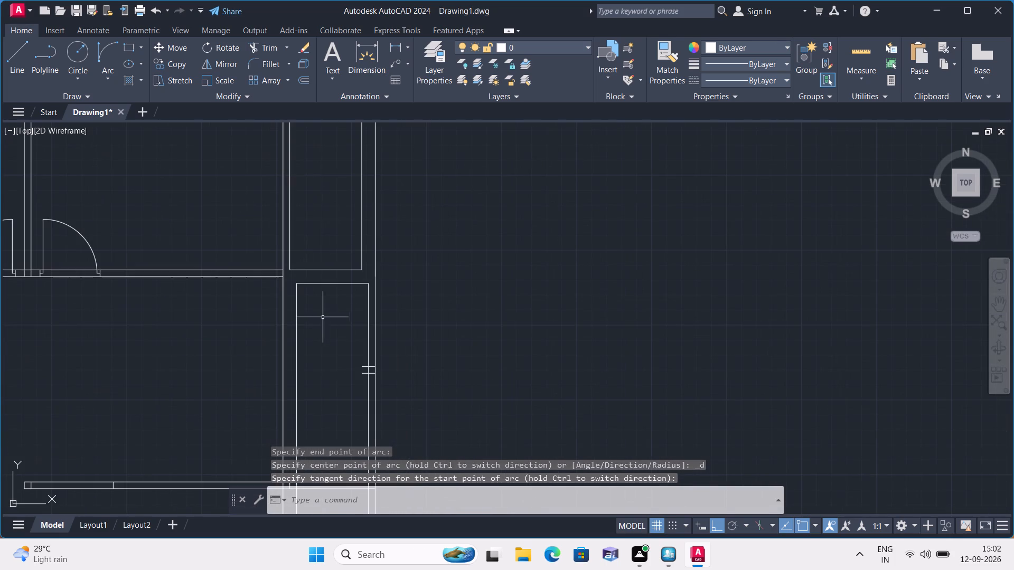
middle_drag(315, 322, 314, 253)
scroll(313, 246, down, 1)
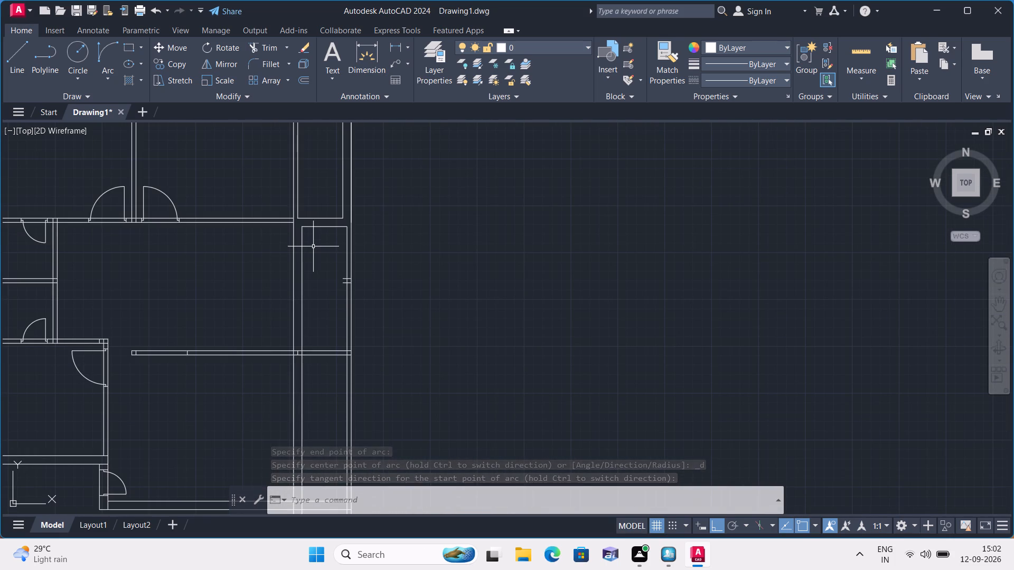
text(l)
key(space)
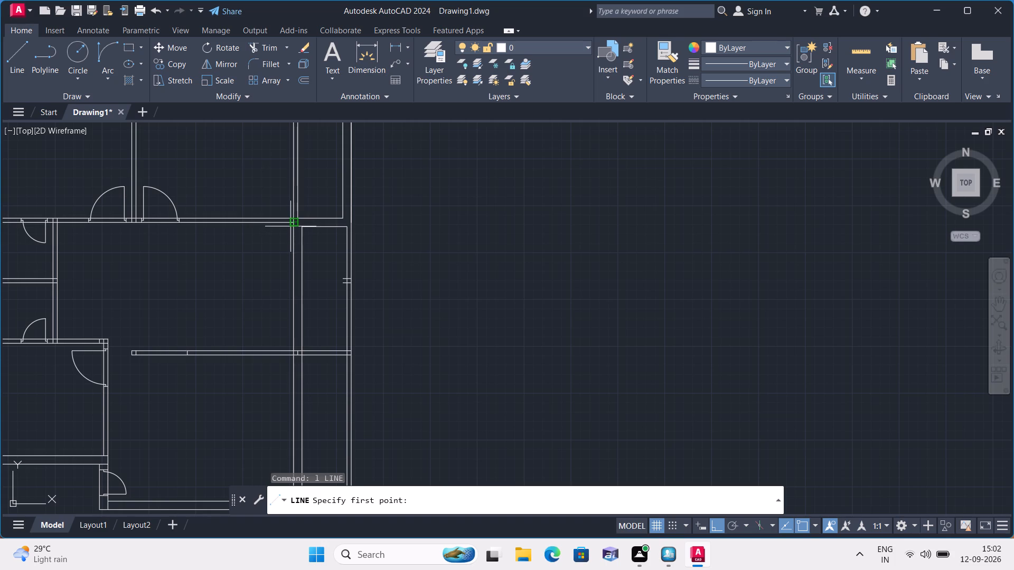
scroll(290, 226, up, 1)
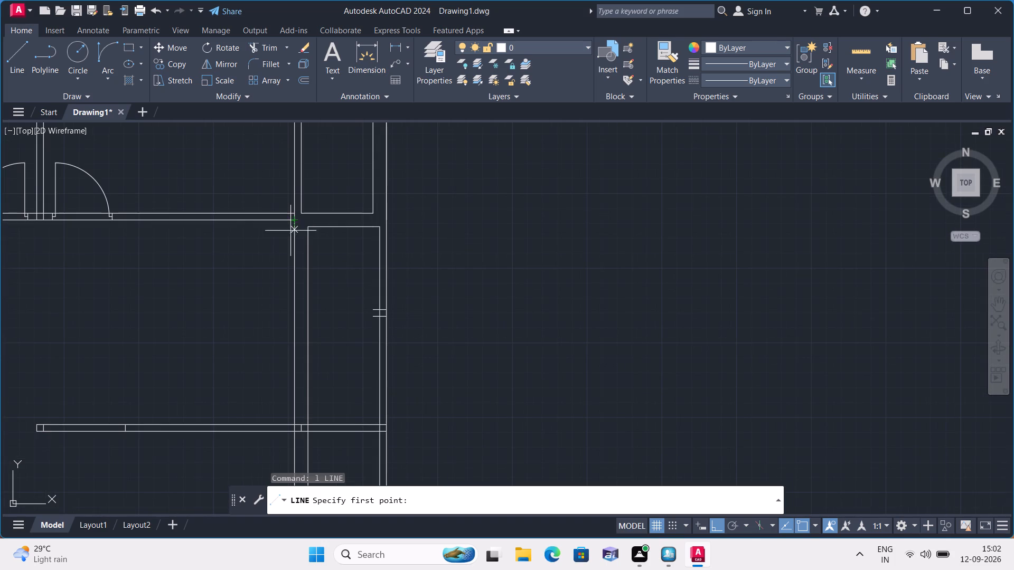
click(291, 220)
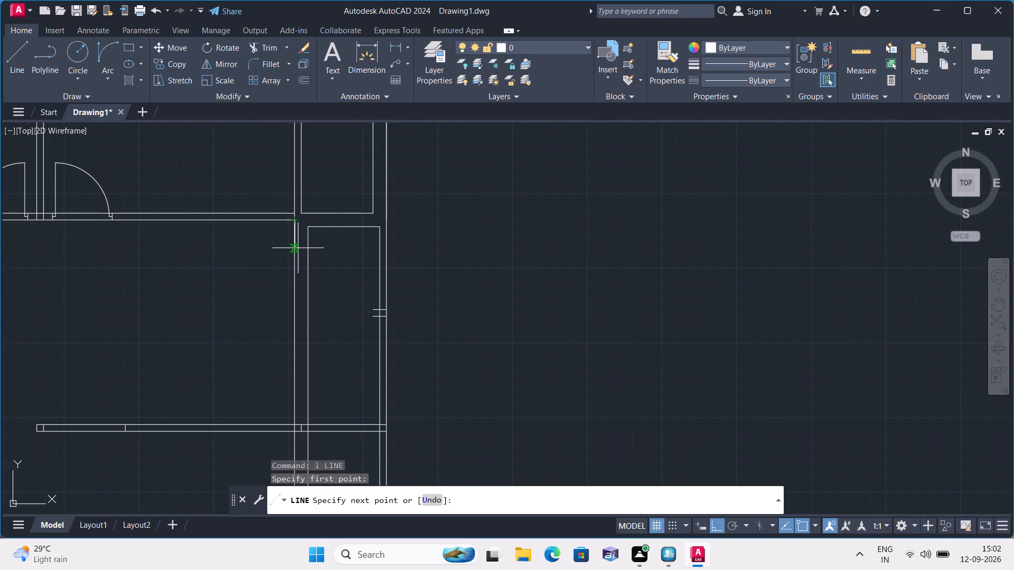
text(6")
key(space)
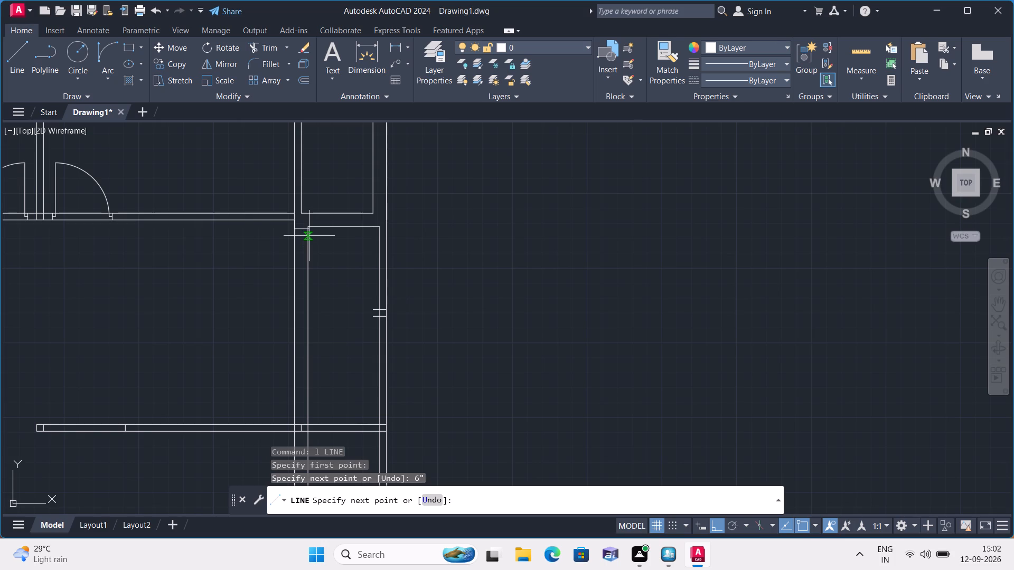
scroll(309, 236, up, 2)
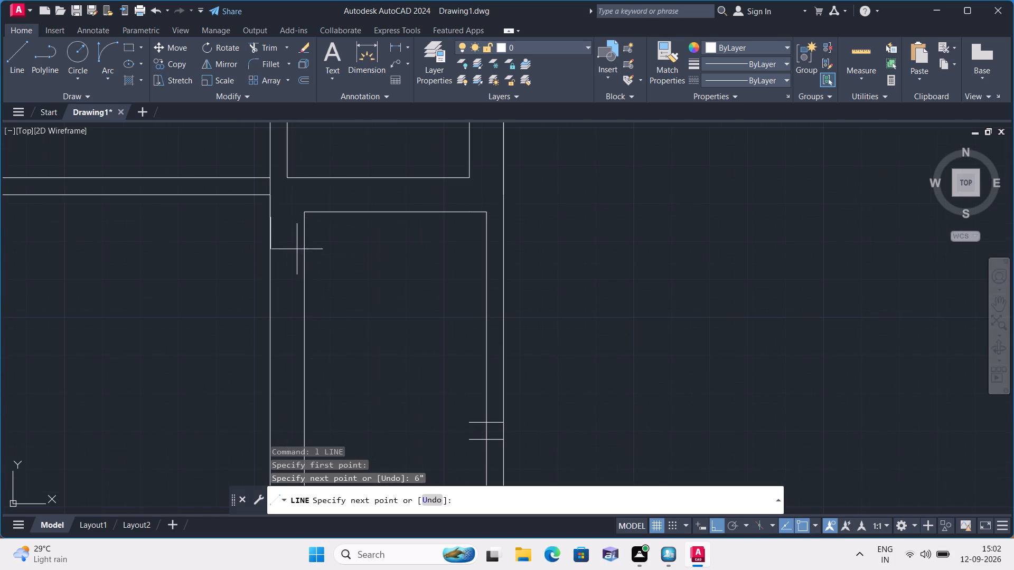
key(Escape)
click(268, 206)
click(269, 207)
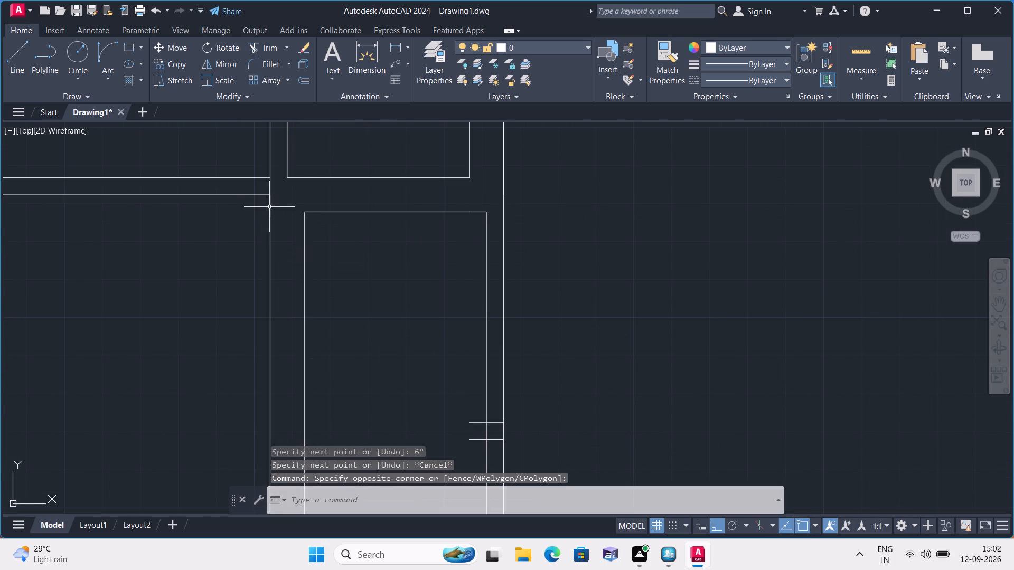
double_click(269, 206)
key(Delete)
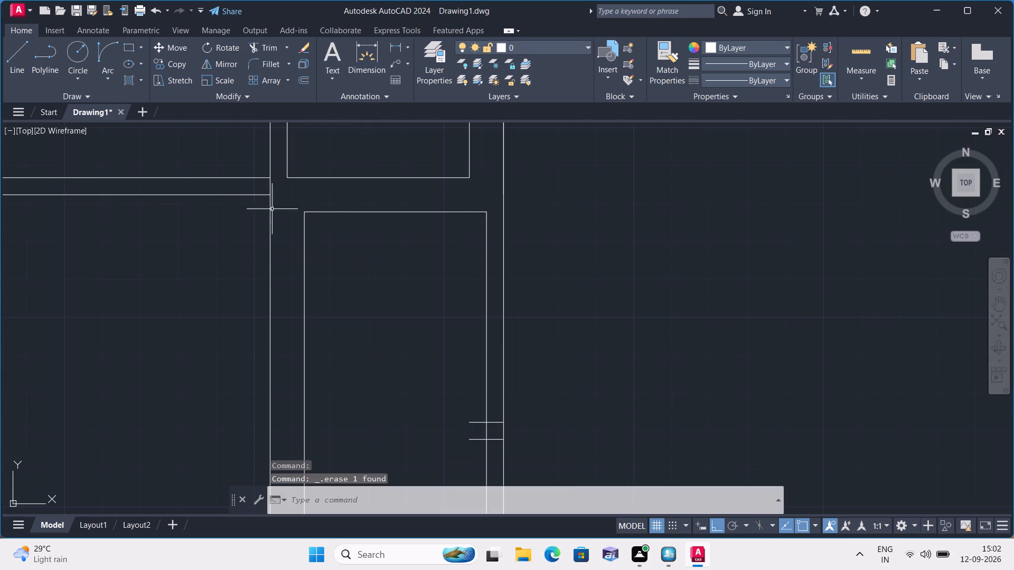
Draw a line 6" down from the strip's lower room's upper-left inner corner, then across the wall to its left face.
text(l)
key(space)
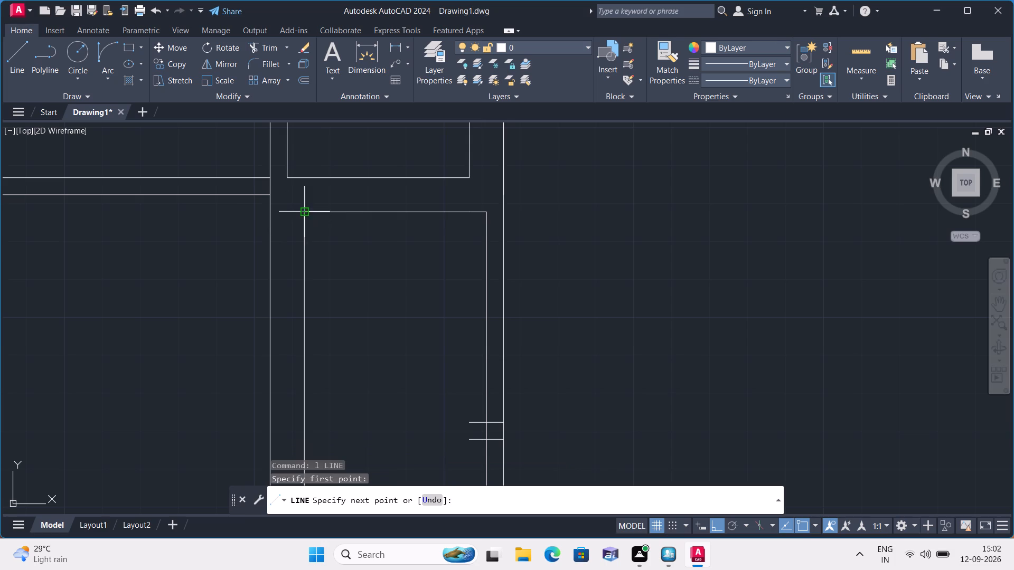
click(305, 214)
text(6")
key(space)
click(270, 233)
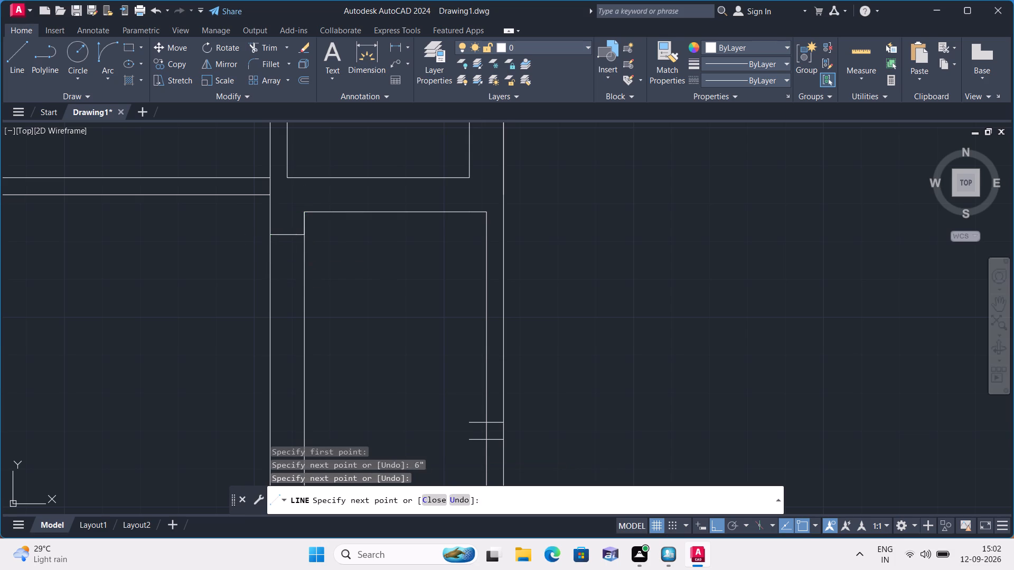
key(space)
Draw 2", 3' and 2" segments down from the jamb line's midpoint, and add the lower jamb line across the wall.
key(space)
click(285, 236)
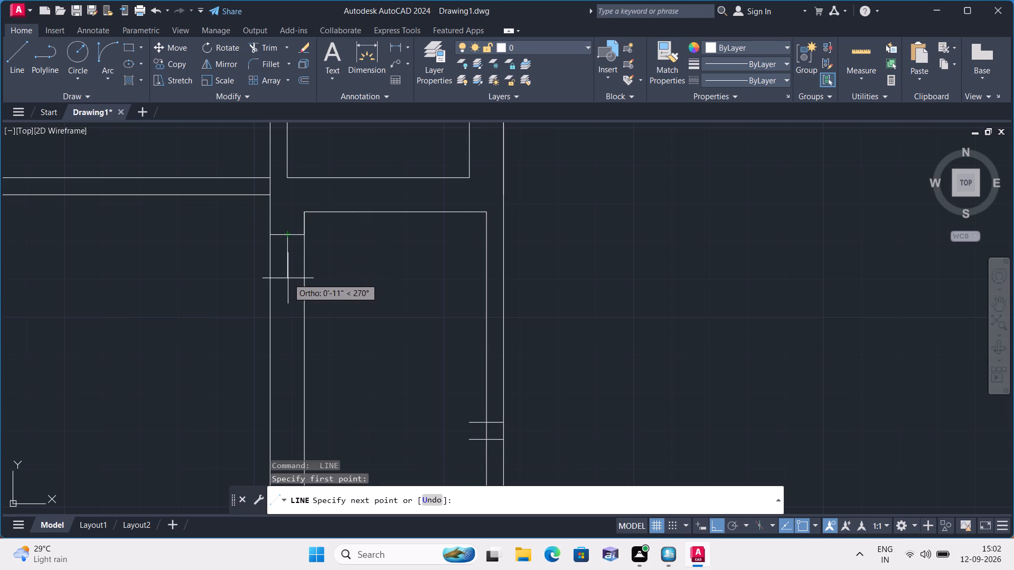
text(2")
key(space)
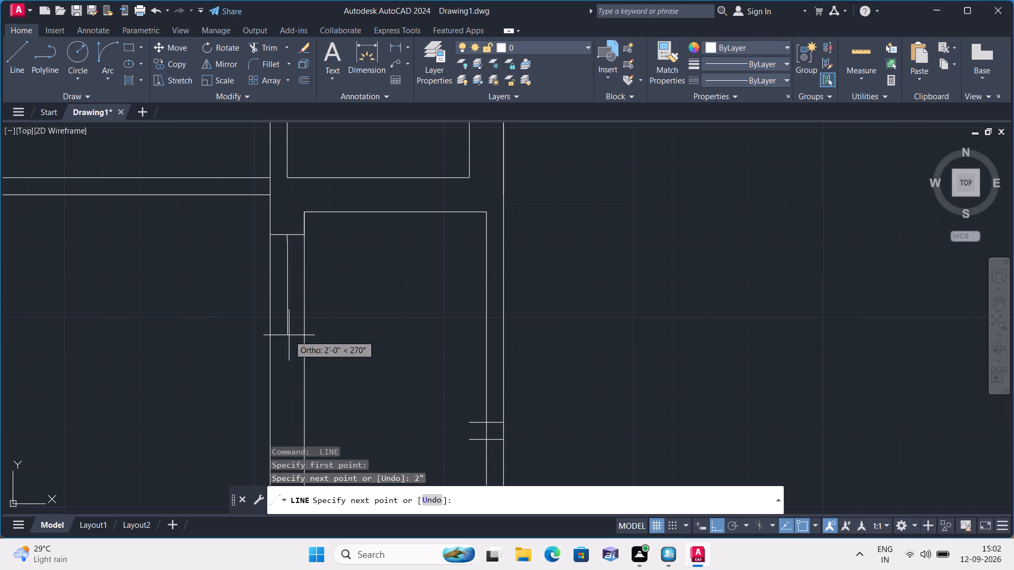
text(3')
key(space)
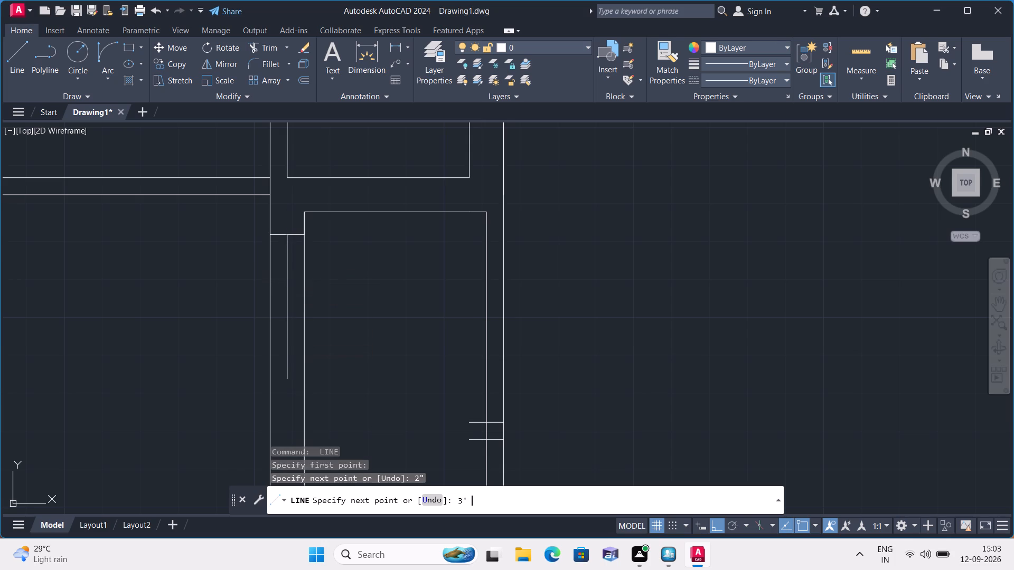
text(2")
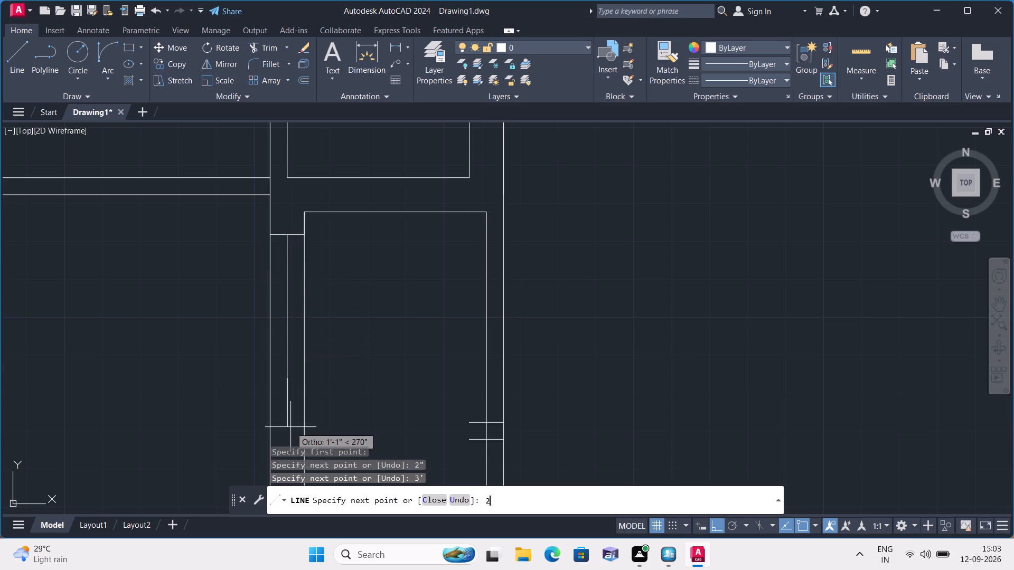
key(space)
click(305, 389)
key(space)
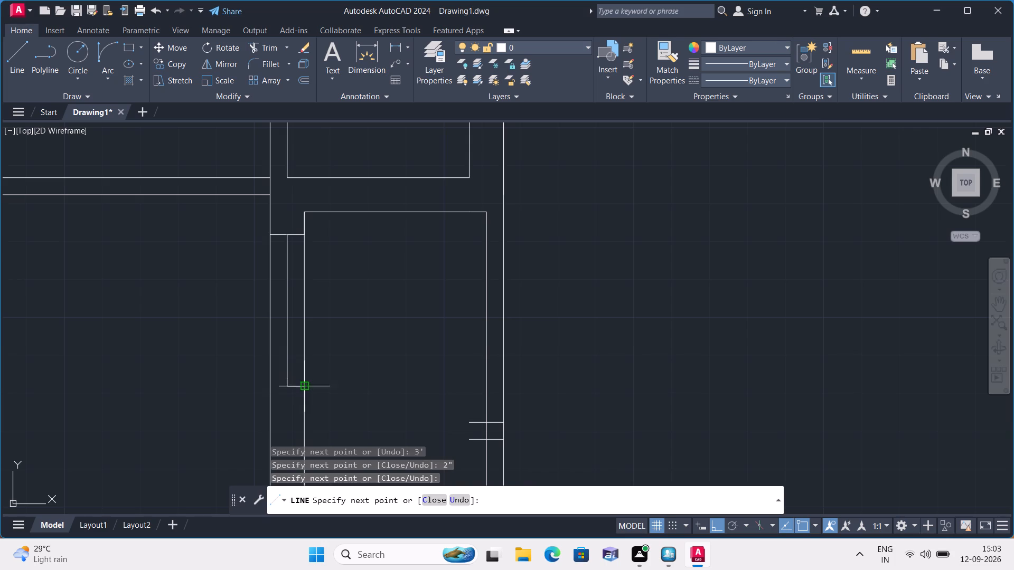
key(space)
click(290, 388)
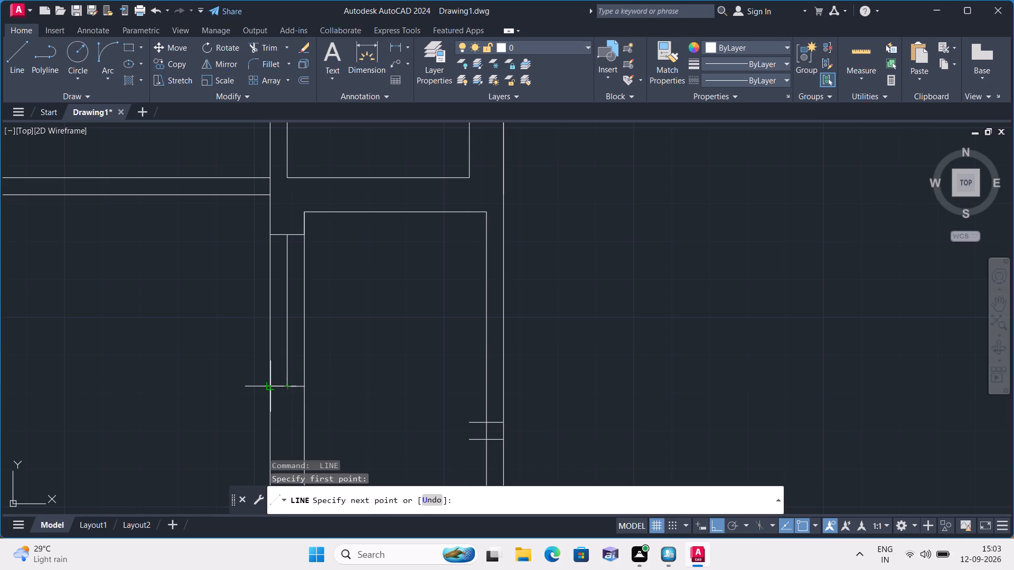
click(273, 386)
key(space)
Erase the 3' centre segment between the frame stubs and the 6" helper line above the opening.
click(286, 346)
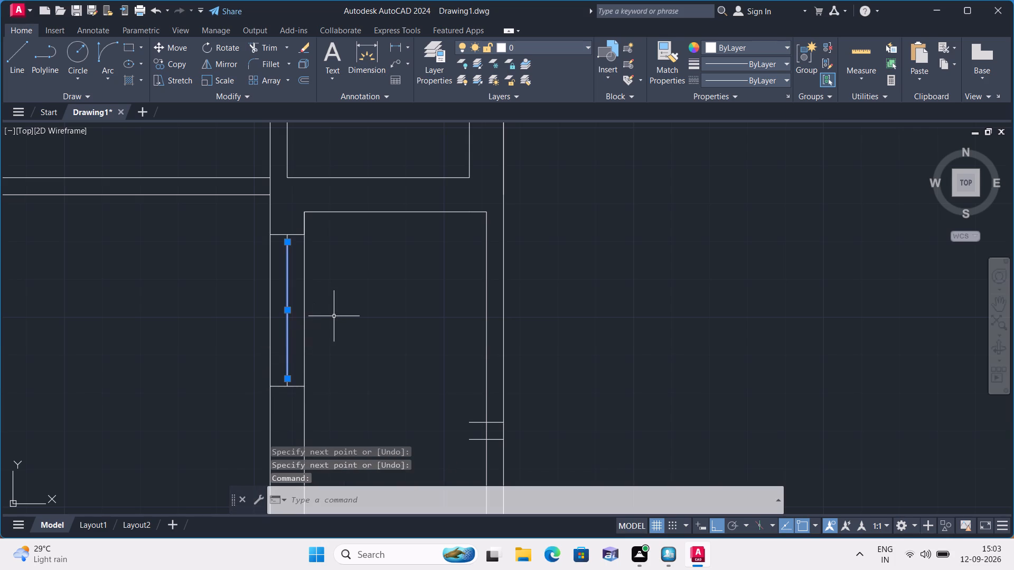
click(305, 221)
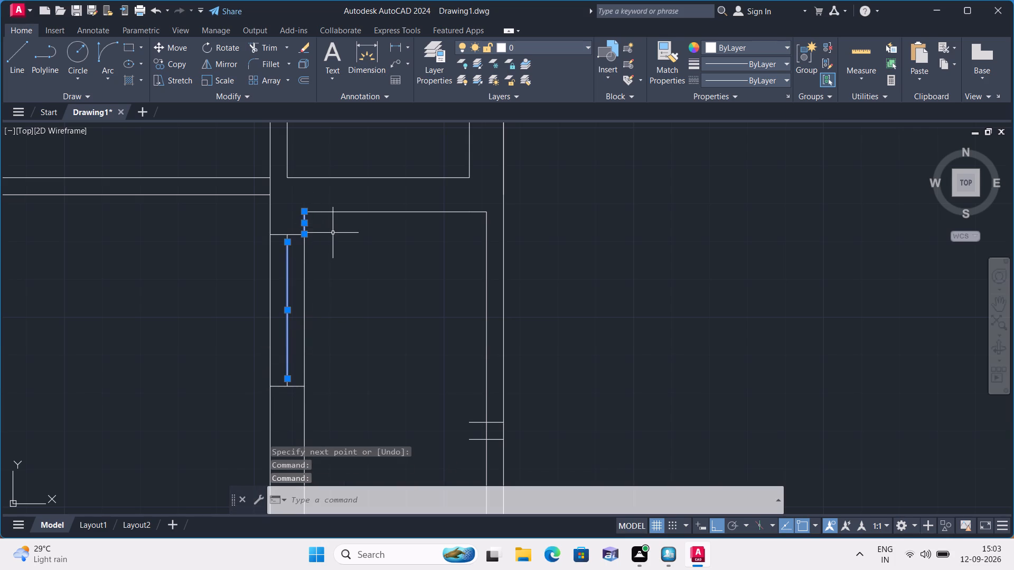
key(Delete)
Draw a 3' horizontal door leaf from the upper frame stub's end leftward into the central room.
text(l)
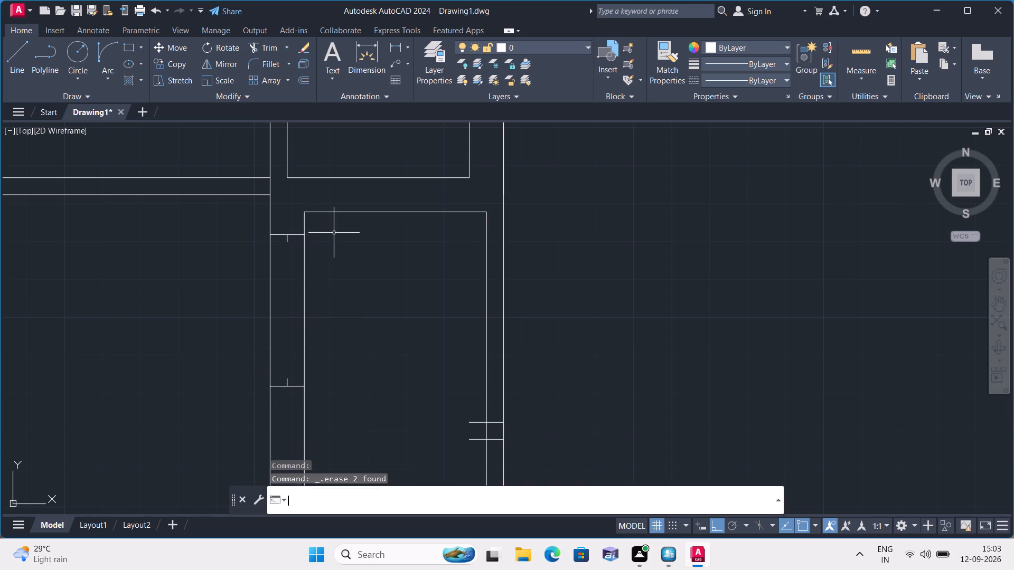
key(space)
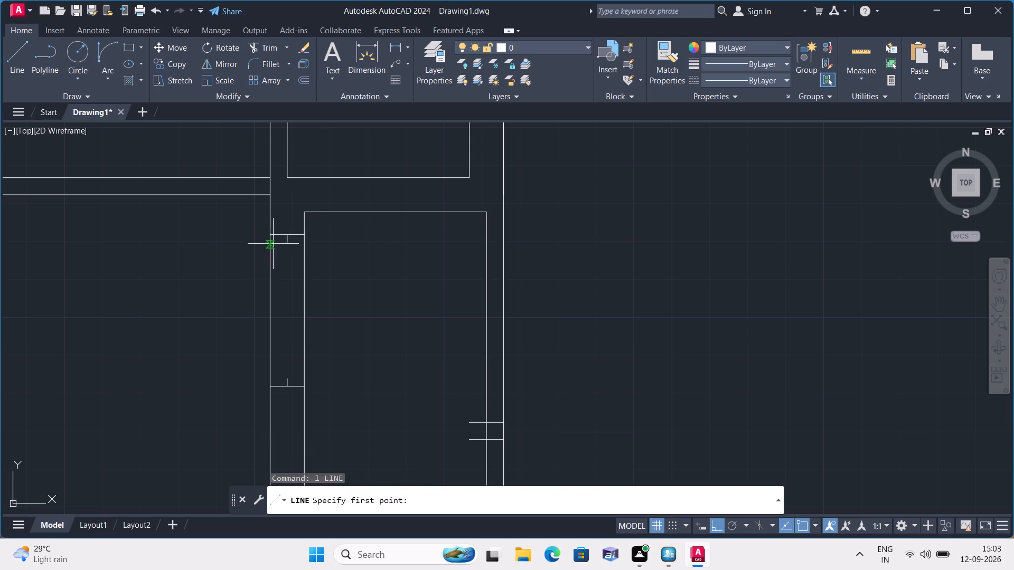
click(286, 241)
text(3')
key(space)
key(Escape)
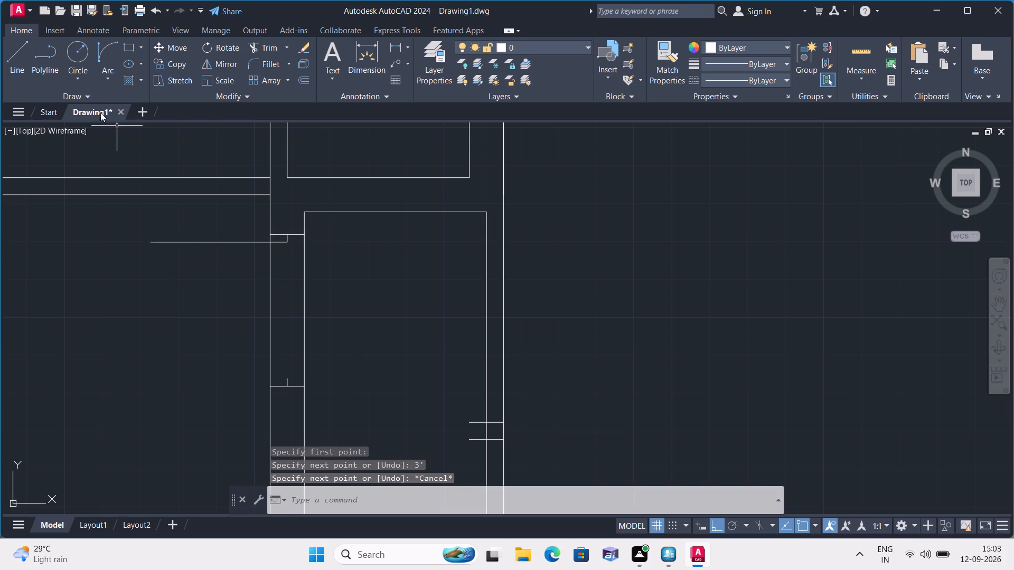
Draw the door swing as a start-end-direction arc from the leaf's free end to the lower frame stub, with a downward start tangent.
click(108, 73)
click(138, 243)
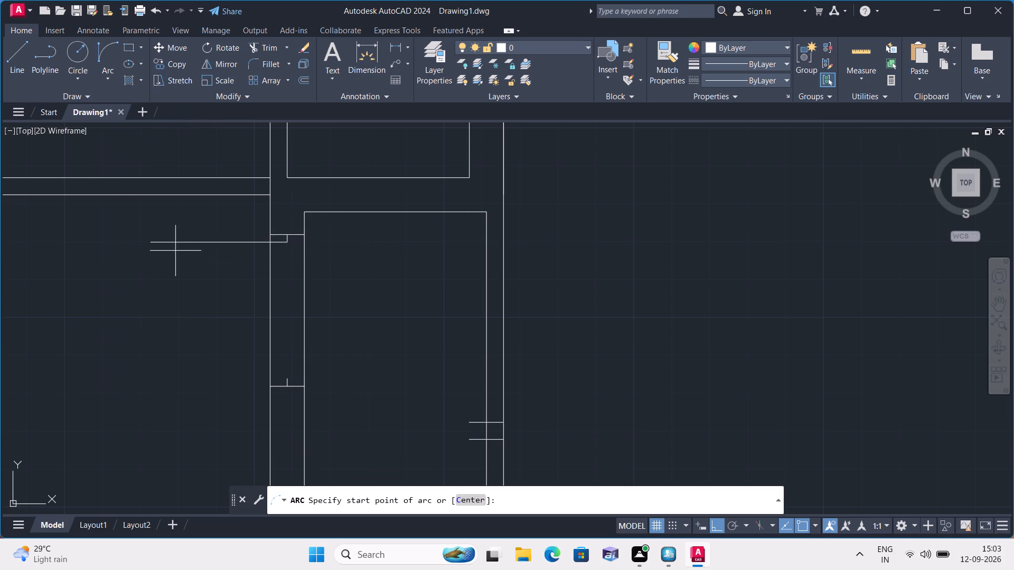
click(147, 243)
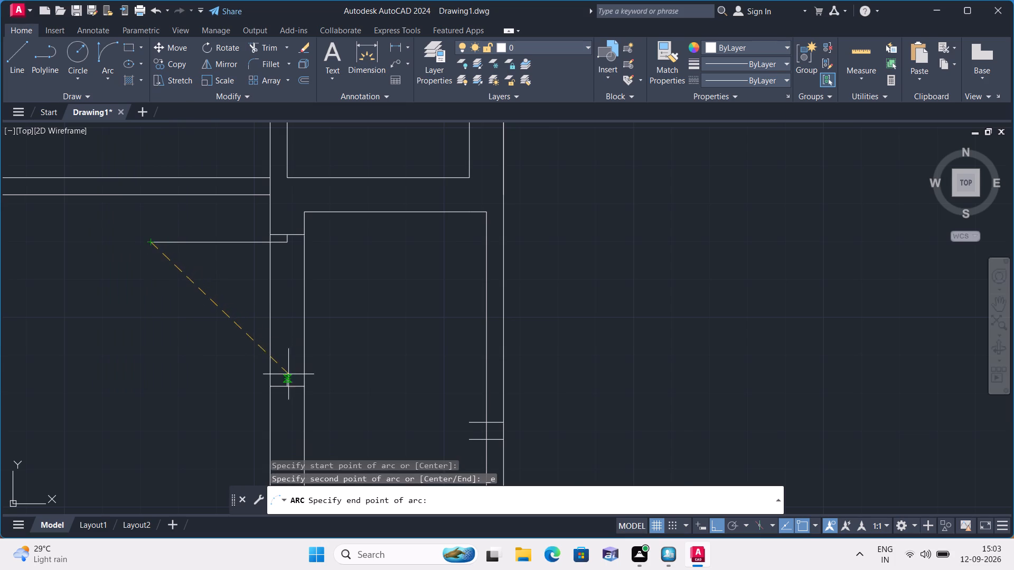
click(288, 375)
click(210, 368)
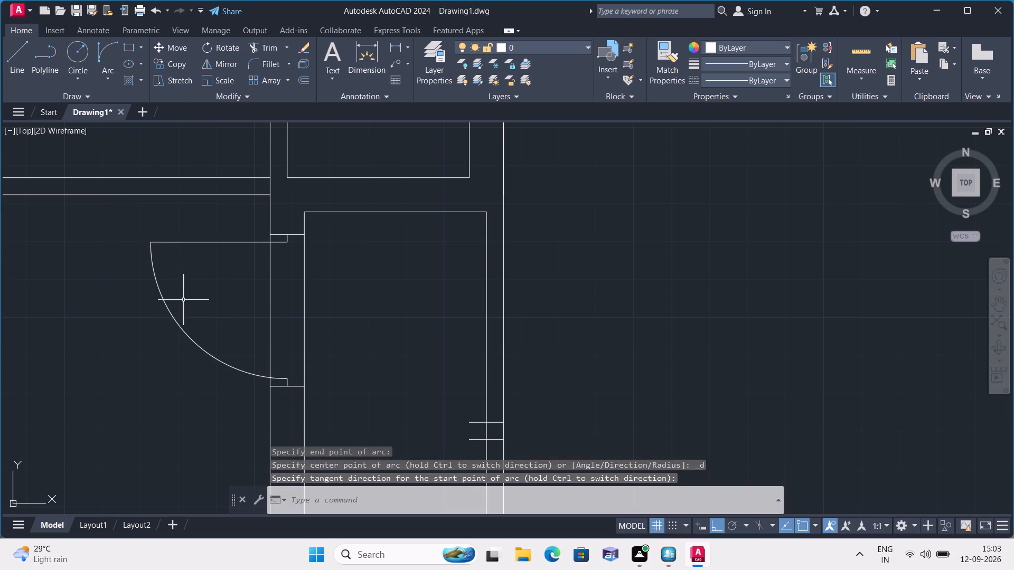
Trim the inner wall lines that overrun into the wall thickness at the plan's upper-left outer corner.
scroll(186, 295, down, 2)
middle_drag(152, 292, 315, 242)
scroll(315, 242, down, 1)
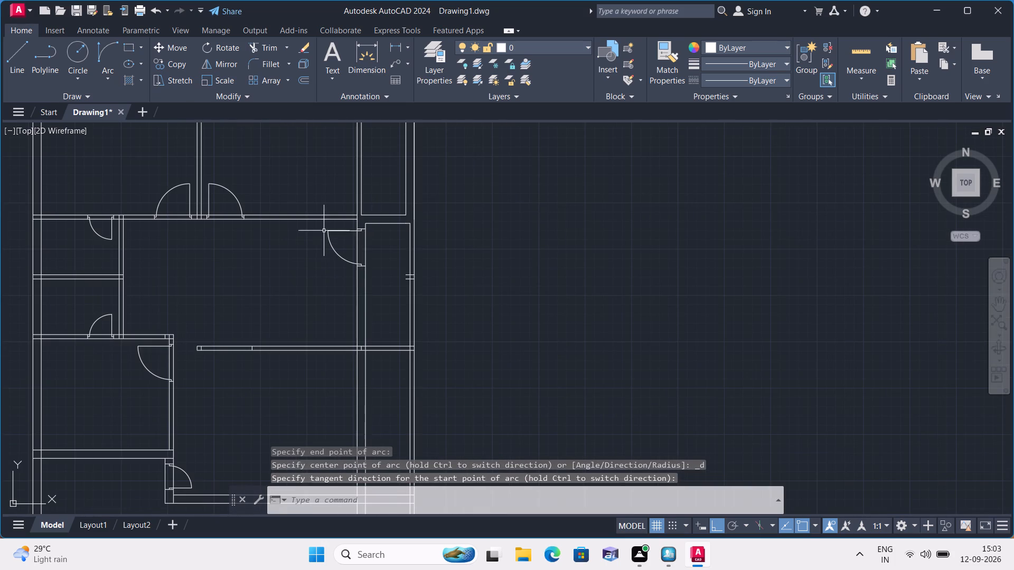
scroll(253, 137, down, 2)
text(trim)
key(space)
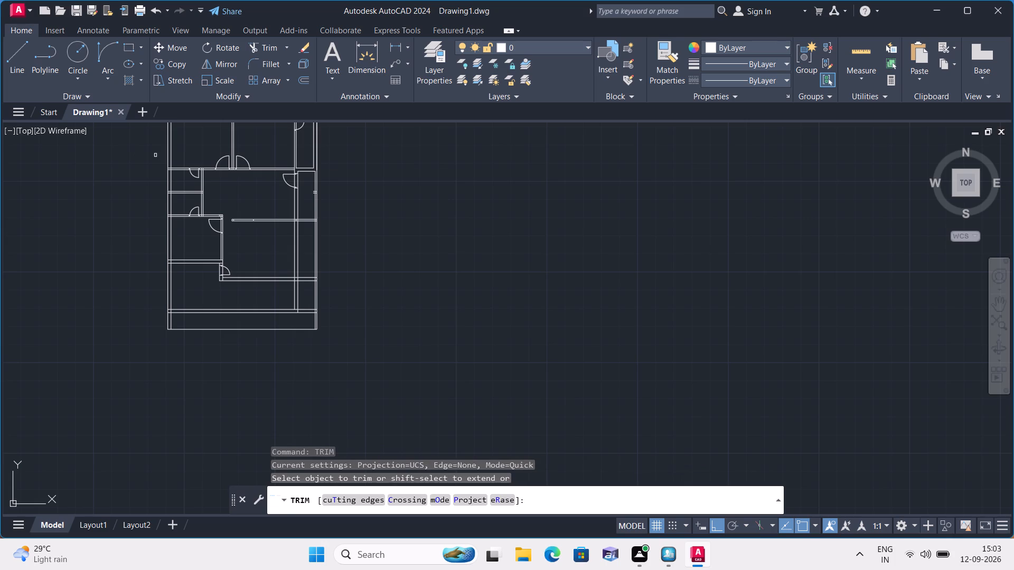
middle_drag(81, 148, 135, 241)
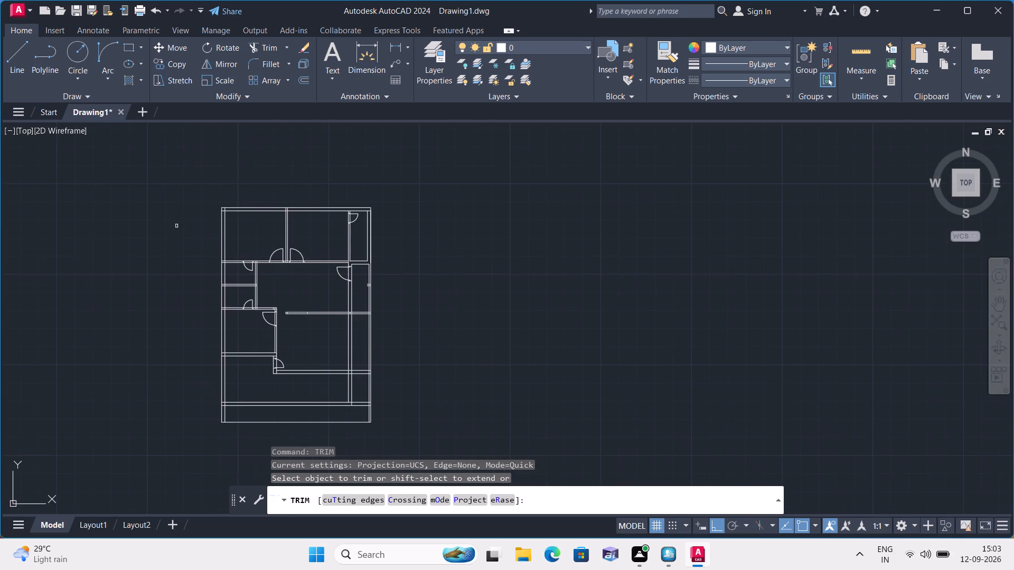
scroll(229, 218, up, 4)
click(190, 182)
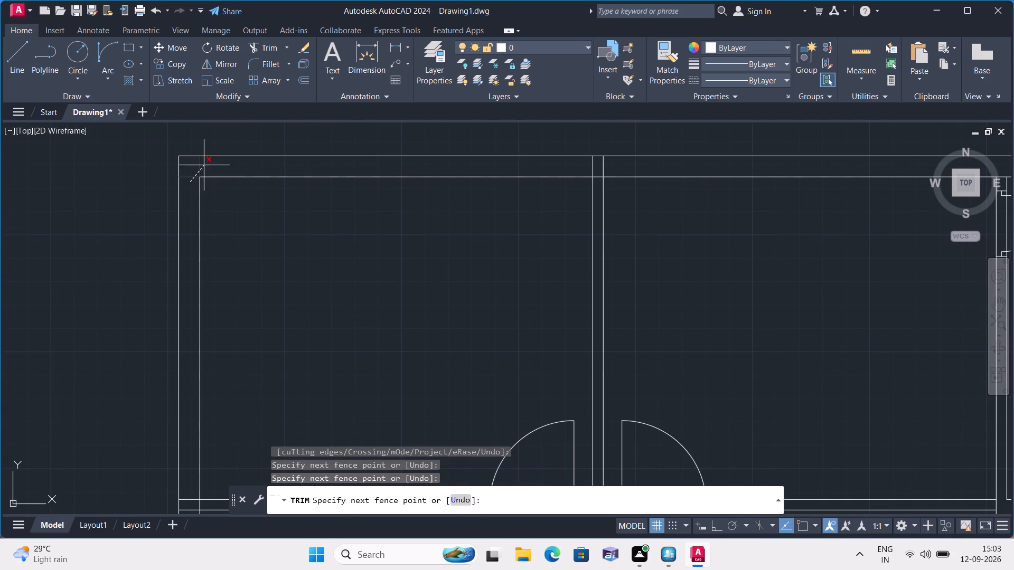
click(204, 165)
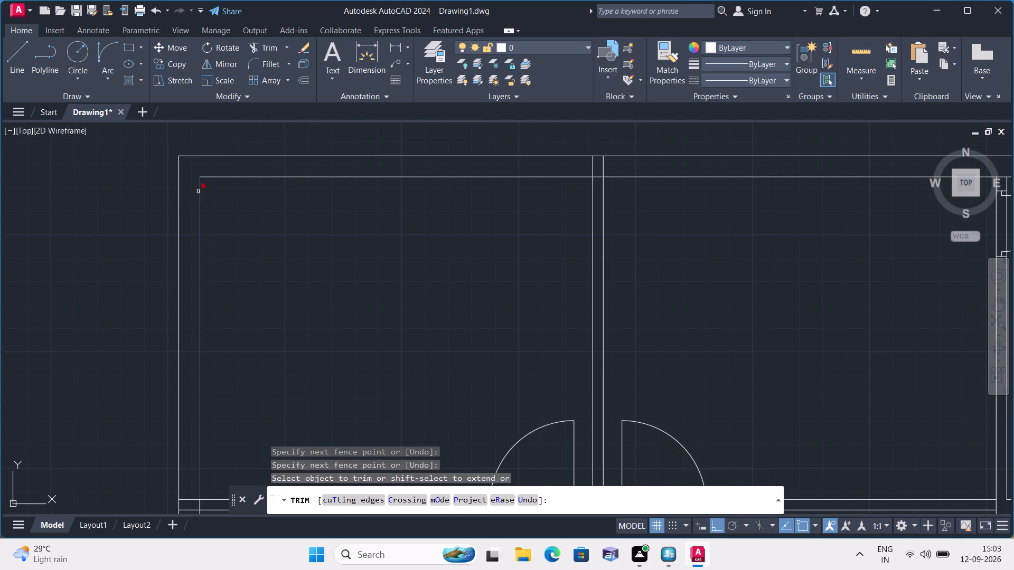
Trim the ends of the two uppermost horizontal partitions where they cross the left outer wall's thickness.
middle_drag(249, 288, 229, 161)
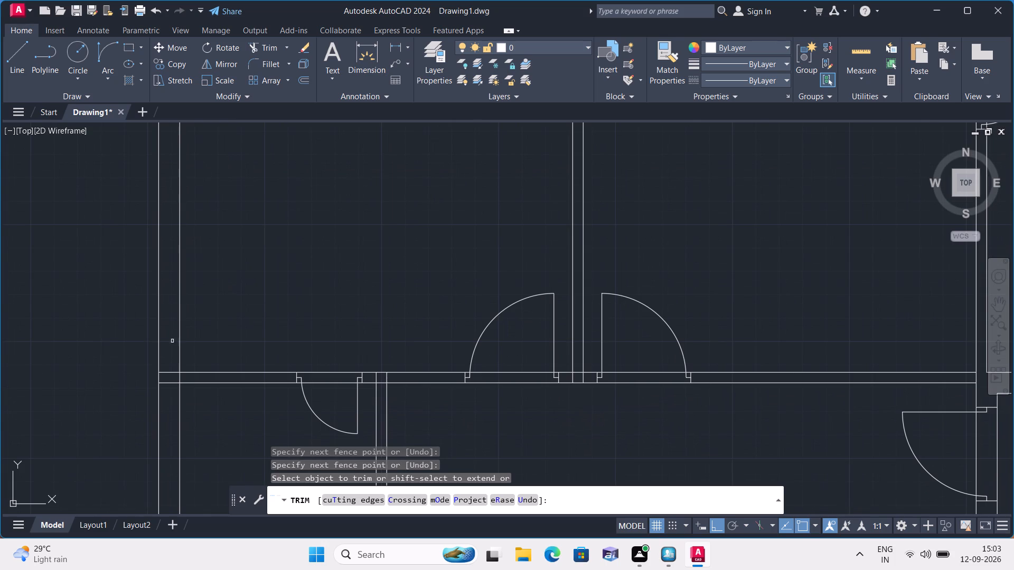
click(166, 360)
click(172, 391)
middle_drag(213, 332, 210, 174)
click(163, 358)
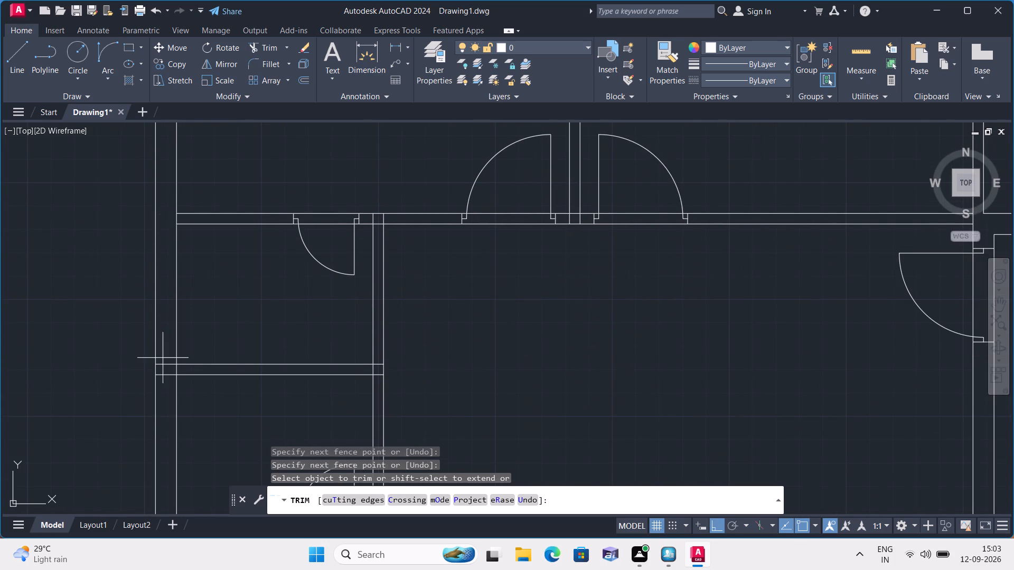
click(166, 383)
Trim the third horizontal partition's line ends inside the left outer wall, undoing any stray trim of the wall's outer face.
scroll(194, 330, down, 1)
middle_drag(194, 330, 186, 299)
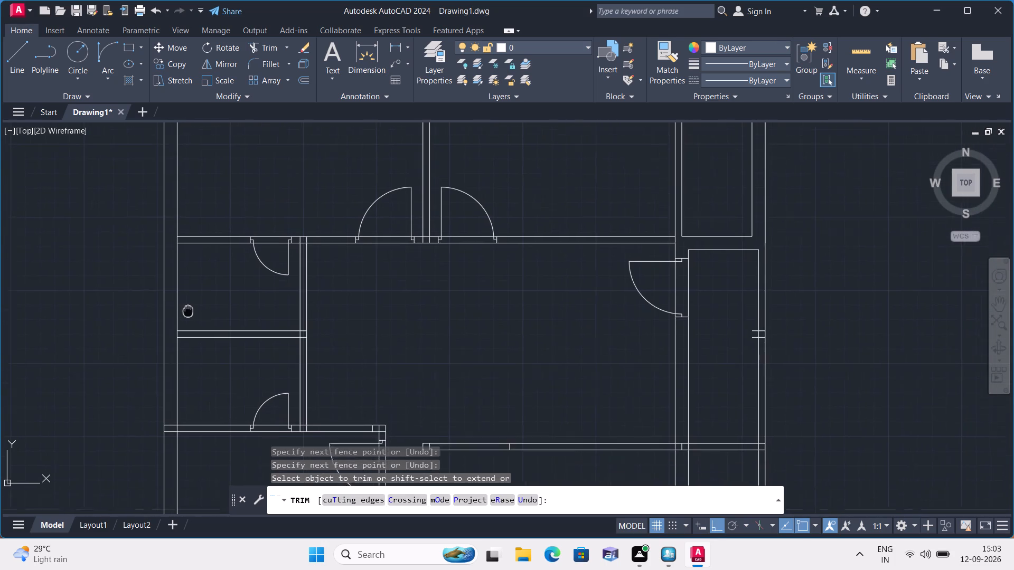
middle_drag(186, 299, 184, 205)
middle_drag(181, 280, 181, 252)
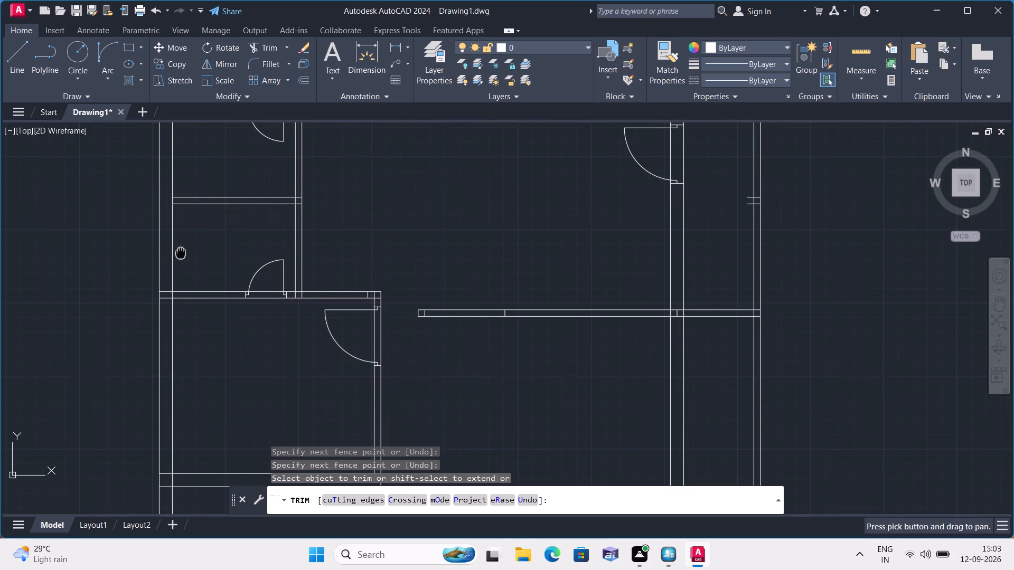
click(161, 284)
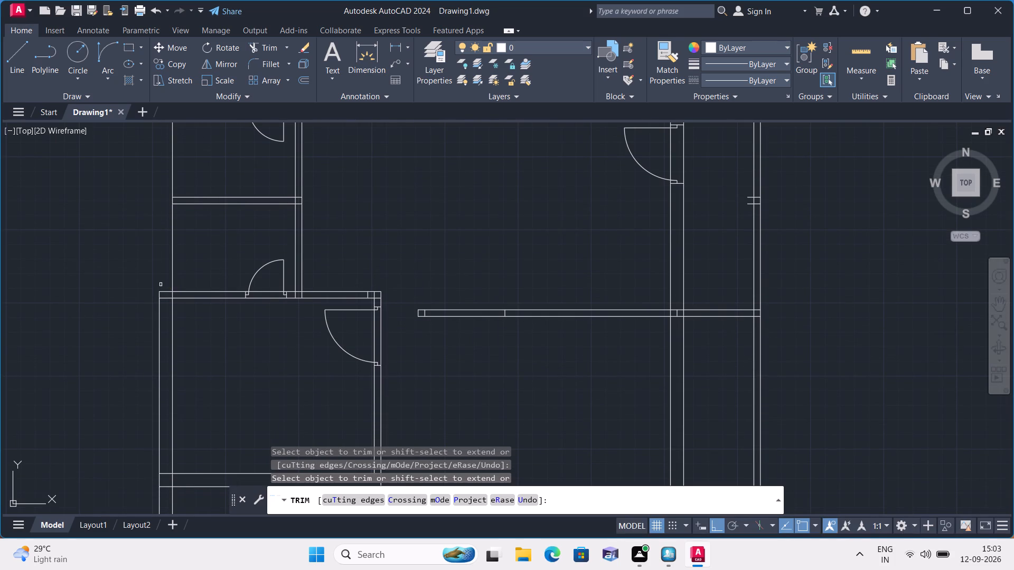
key(ctrl+z)
scroll(166, 286, down, 1)
middle_drag(164, 284, 154, 201)
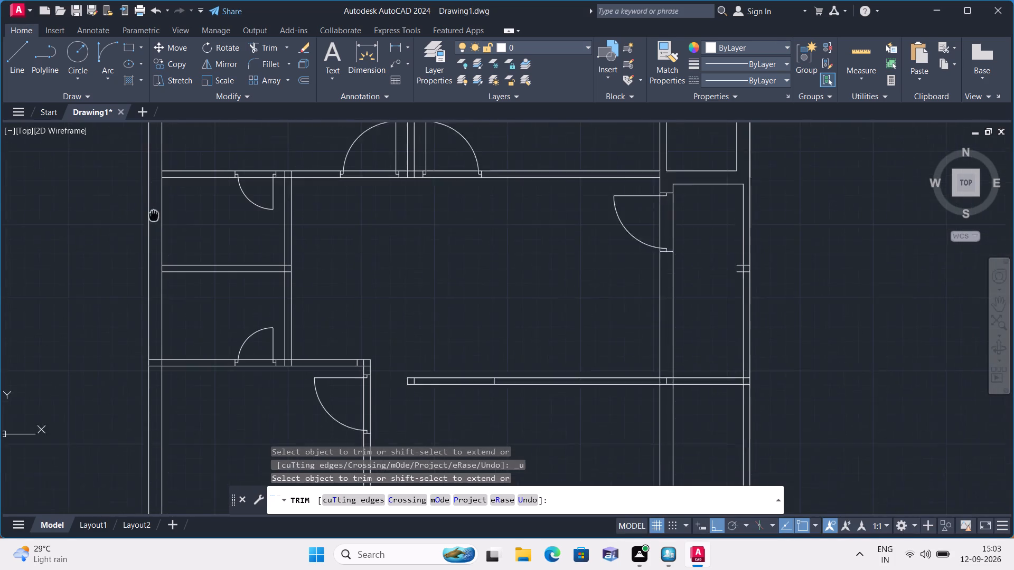
middle_drag(154, 201, 154, 195)
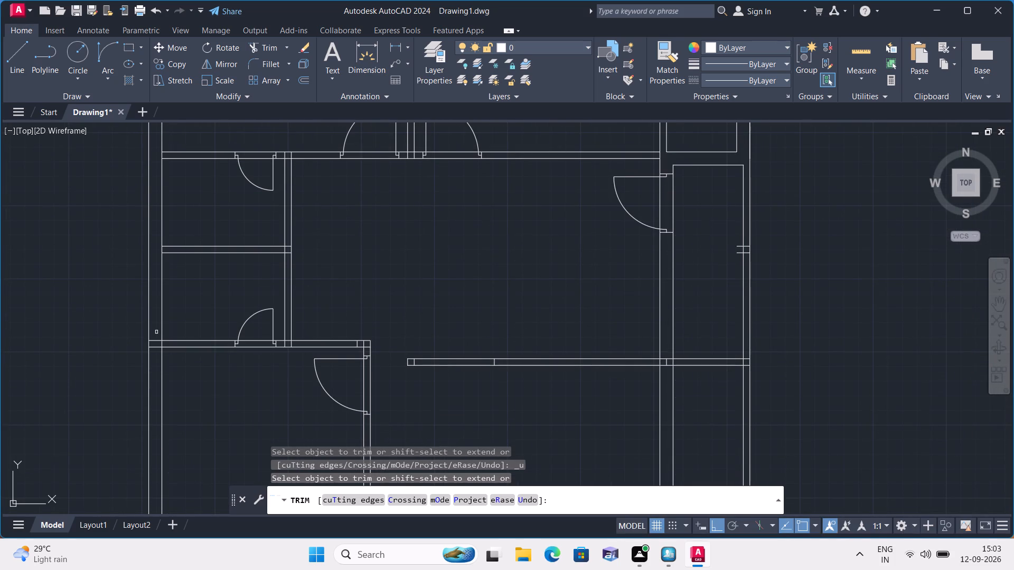
click(156, 332)
click(158, 357)
Trim the overlapping lines where the lower-left room's 9" bottom wall meets the left outer wall, leaving a clean inner corner.
middle_drag(204, 381, 192, 366)
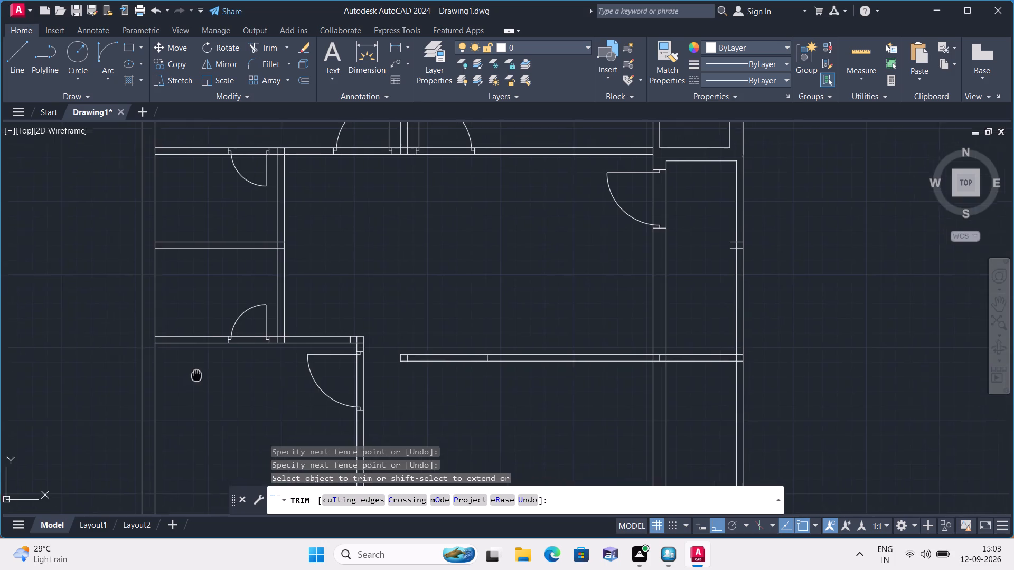
middle_drag(192, 366, 142, 250)
middle_drag(136, 301, 135, 196)
drag(91, 281, 91, 281)
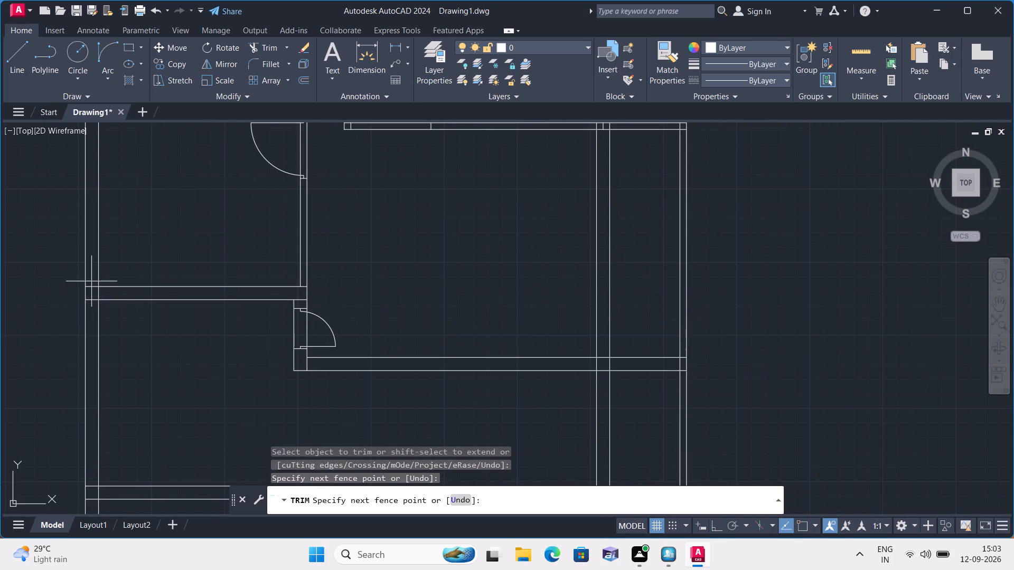
drag(91, 281, 91, 286)
click(103, 294)
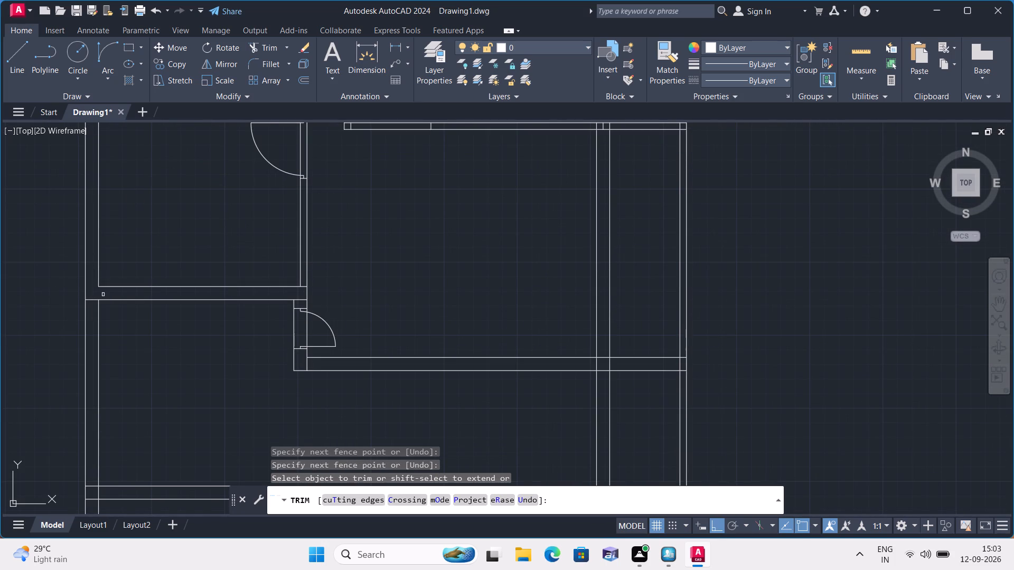
Trim away both left outer wall lines between the lower-left room's bottom wall and the horizontal wall below it.
middle_drag(135, 363, 126, 306)
scroll(136, 363, down, 1)
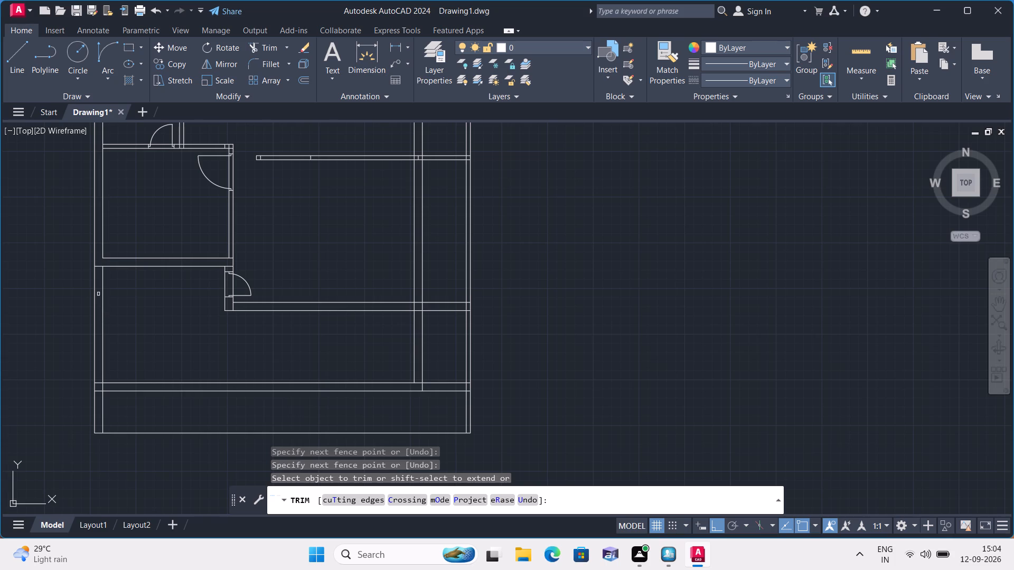
click(112, 293)
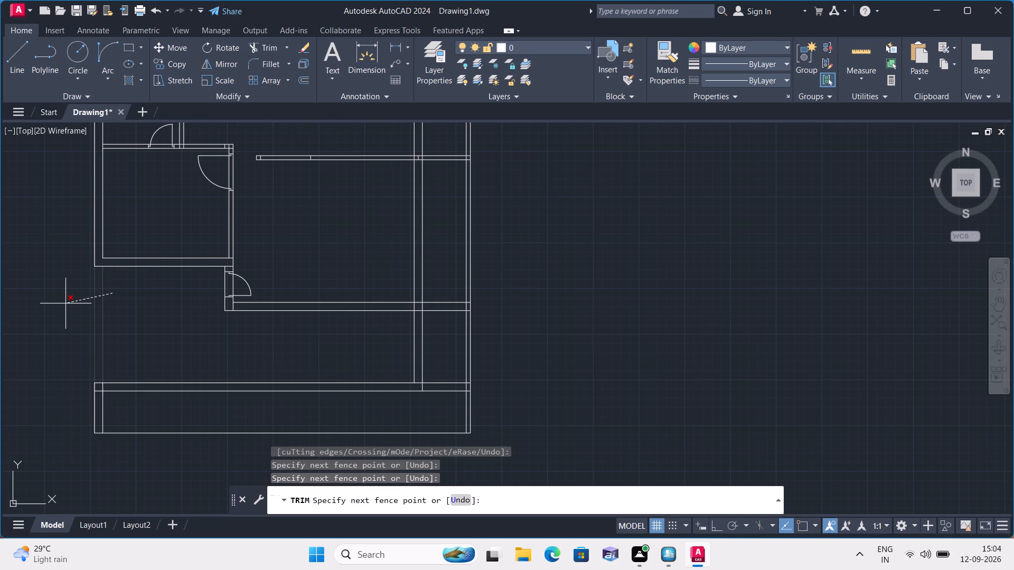
click(65, 303)
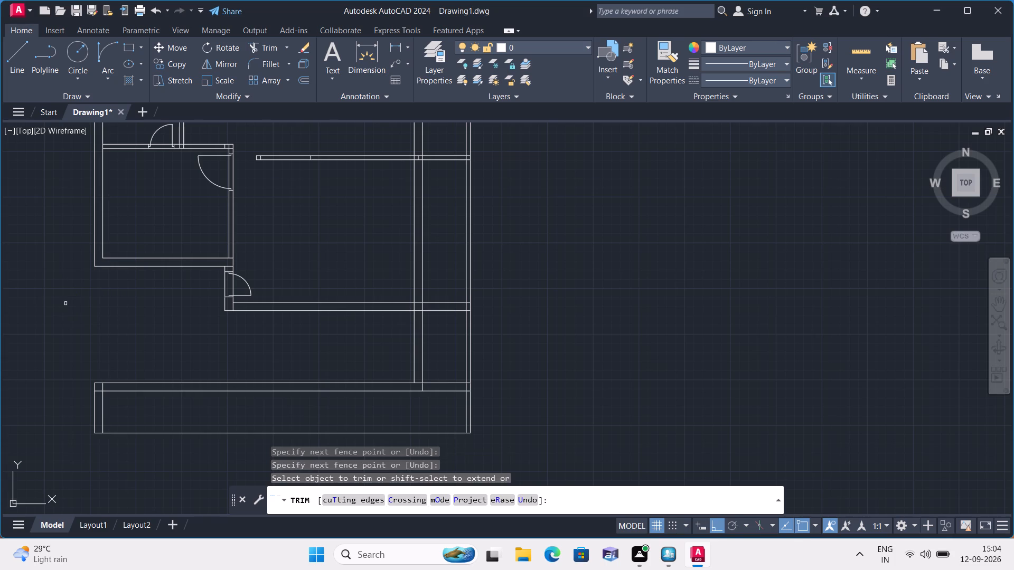
Trim away the two left outer wall lines along the bottom strip, including their pieces within the horizontal wall's thickness.
click(106, 398)
click(59, 402)
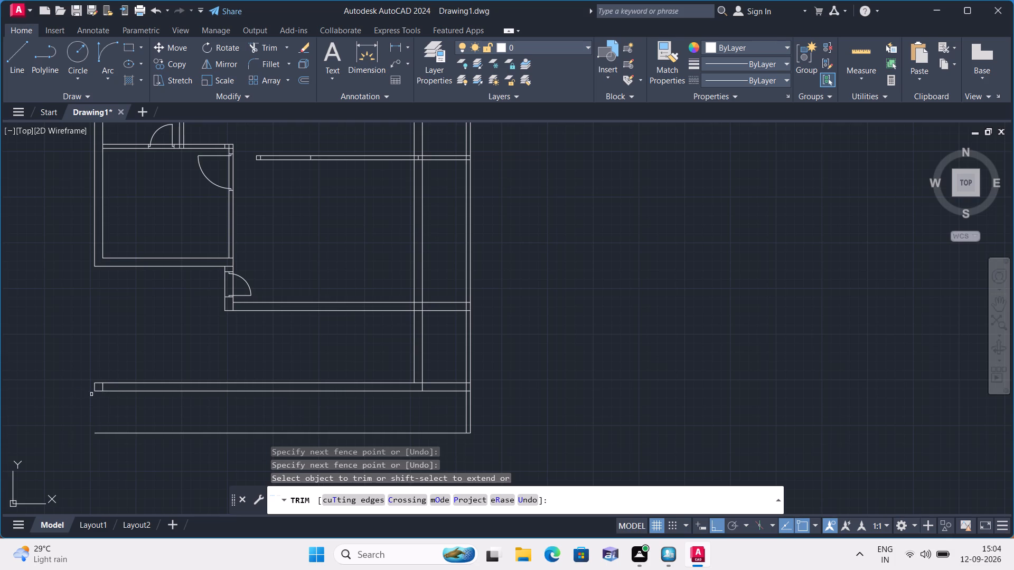
click(102, 389)
click(93, 388)
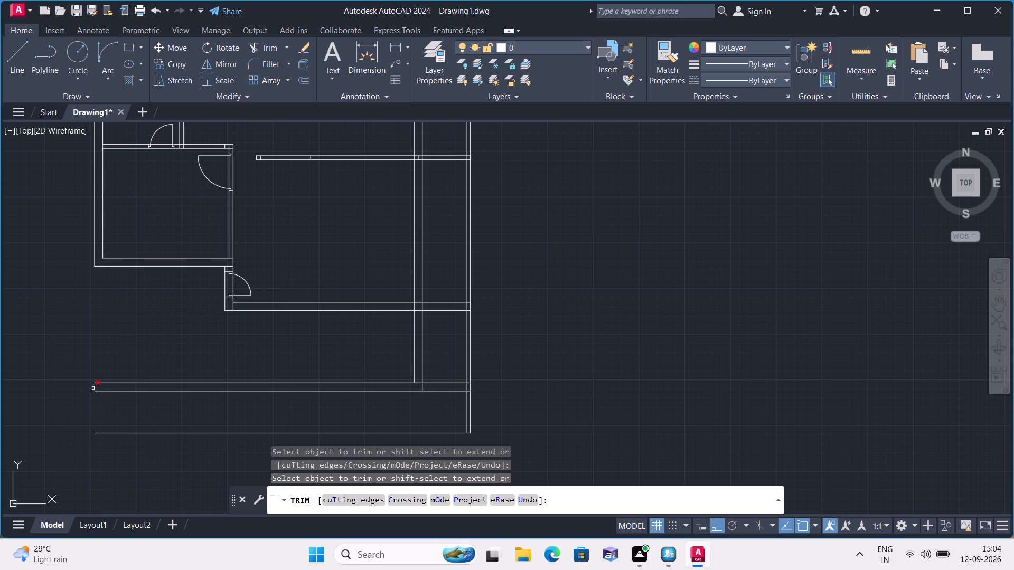
Trim the end of the lower-left room's outer bottom wall line where it crosses the short door wall.
middle_drag(93, 323, 63, 363)
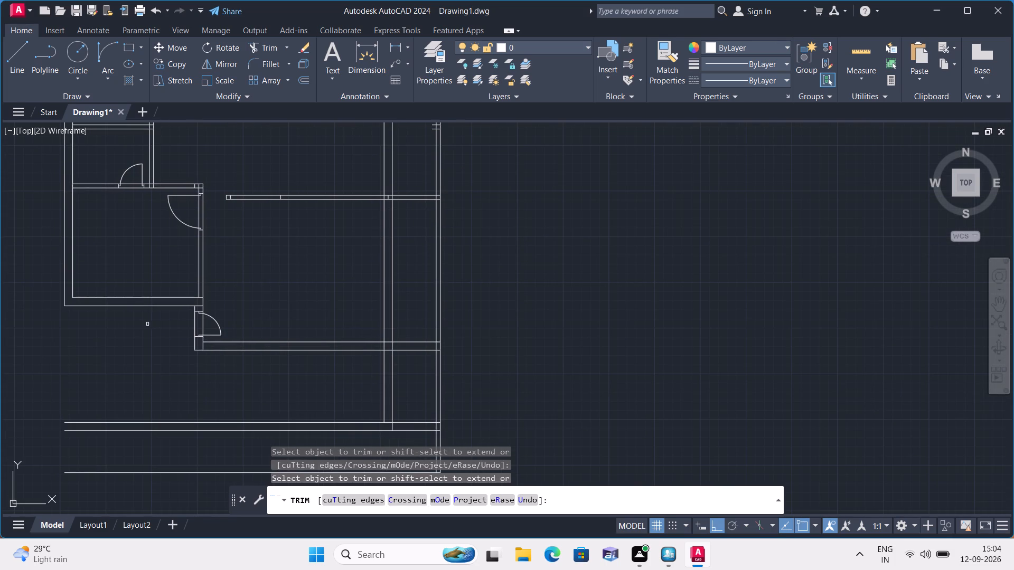
scroll(192, 315, up, 1)
click(203, 300)
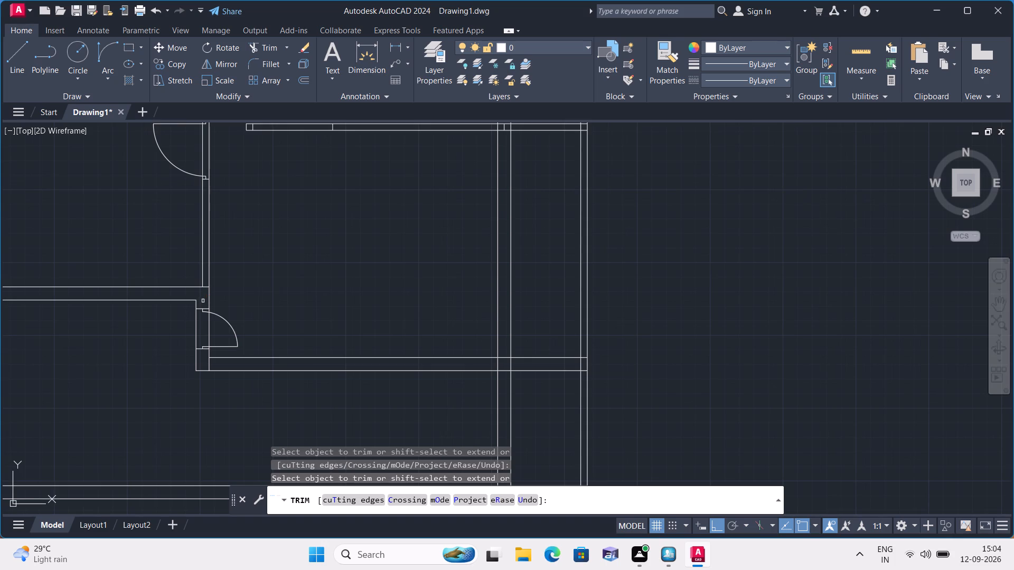
Trim the short wall's inner-face line across the opening of the door below the lower-left room, from jamb to jamb.
scroll(203, 300, up, 3)
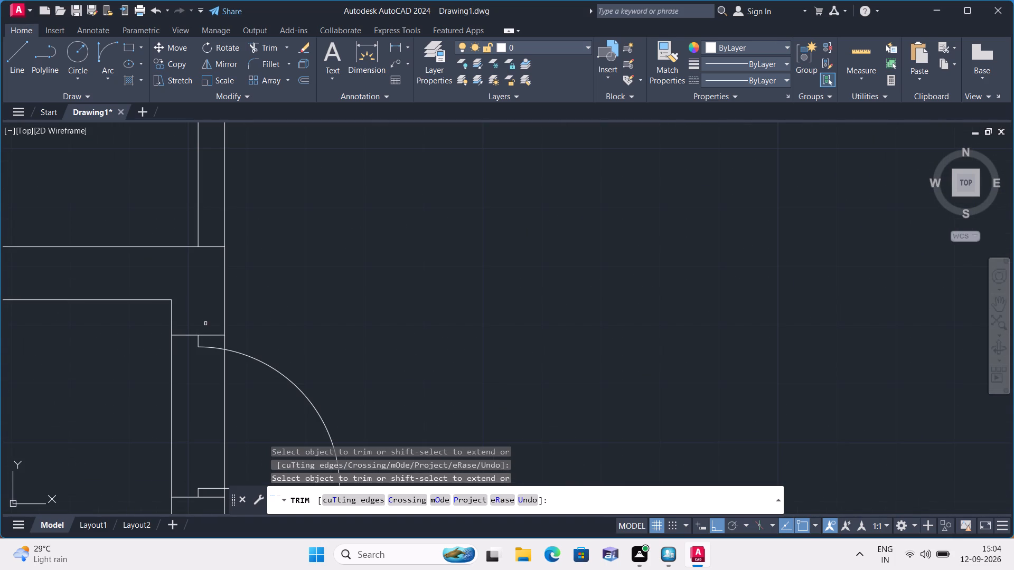
scroll(205, 323, down, 1)
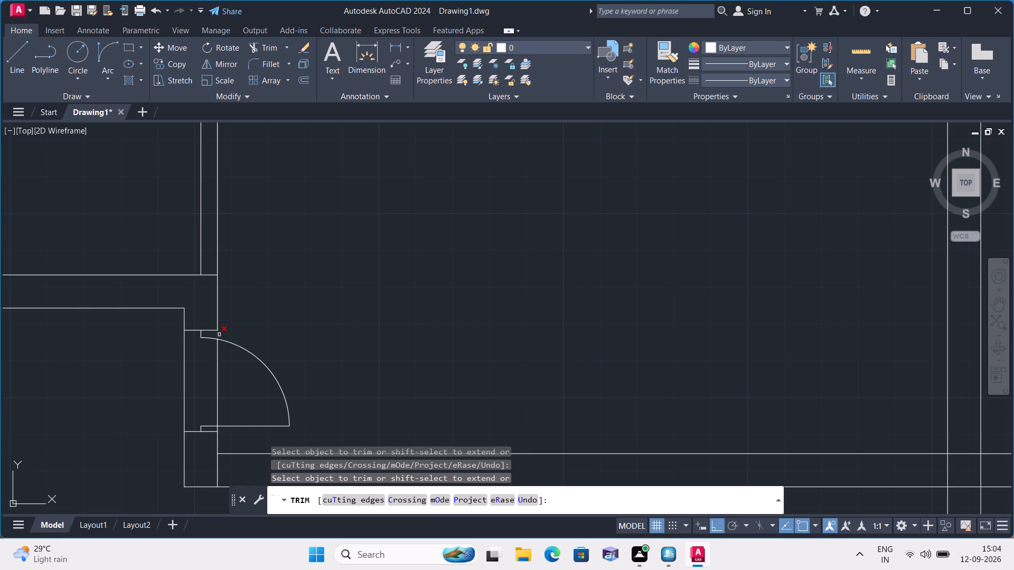
click(219, 335)
middle_drag(231, 333, 232, 298)
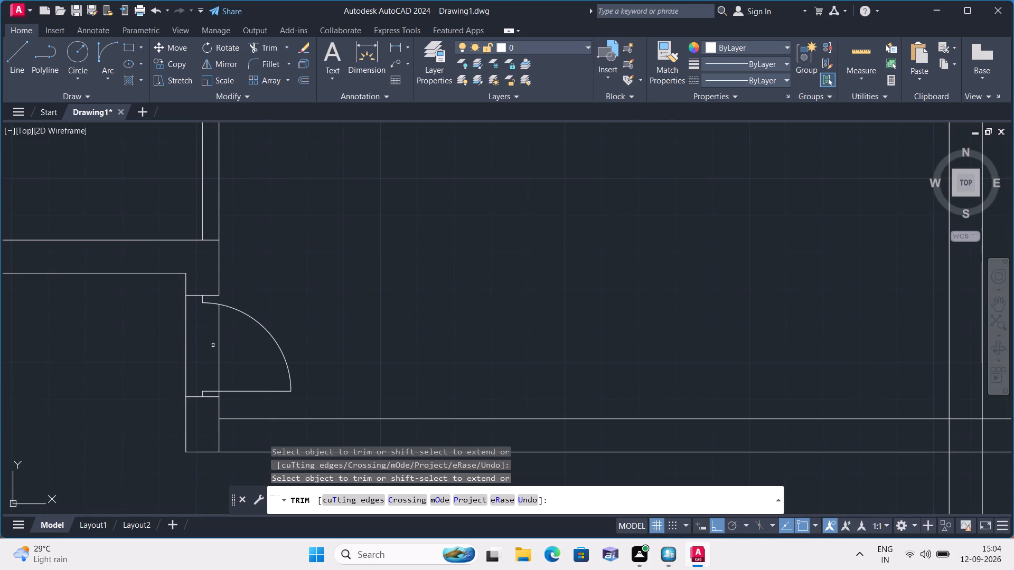
click(221, 343)
scroll(219, 392, up, 2)
click(214, 397)
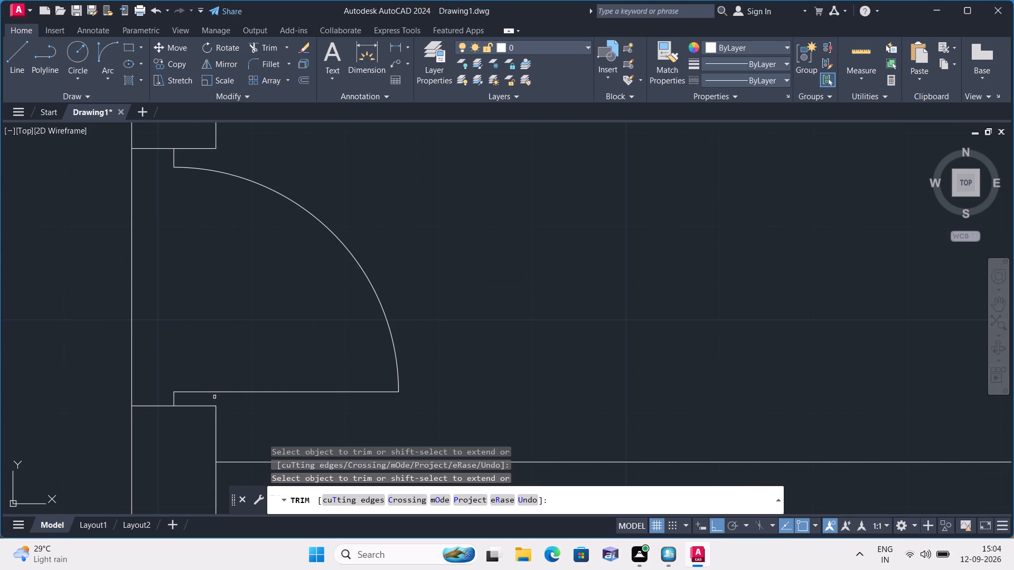
Trim the short door wall's line between the two lines of the adjoining horizontal wall, leaving a clean corner.
scroll(215, 375, down, 2)
scroll(293, 283, down, 1)
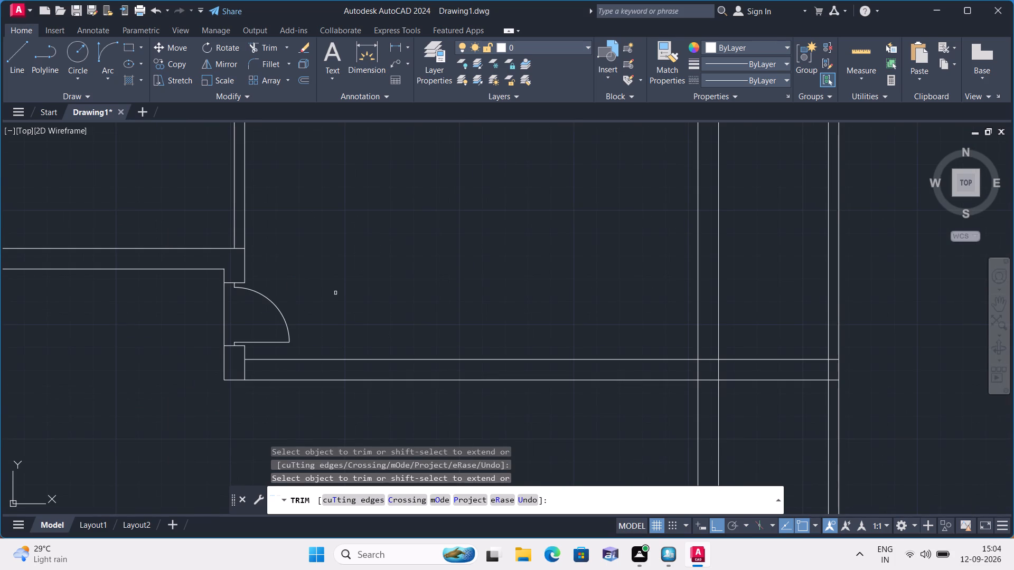
middle_drag(334, 290, 325, 231)
scroll(325, 231, down, 1)
scroll(281, 285, up, 1)
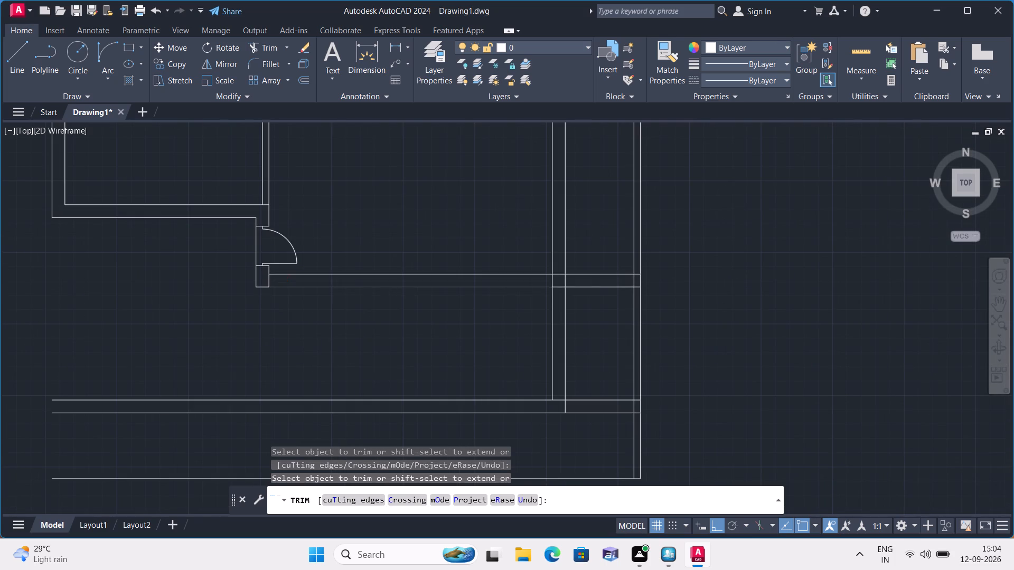
click(258, 278)
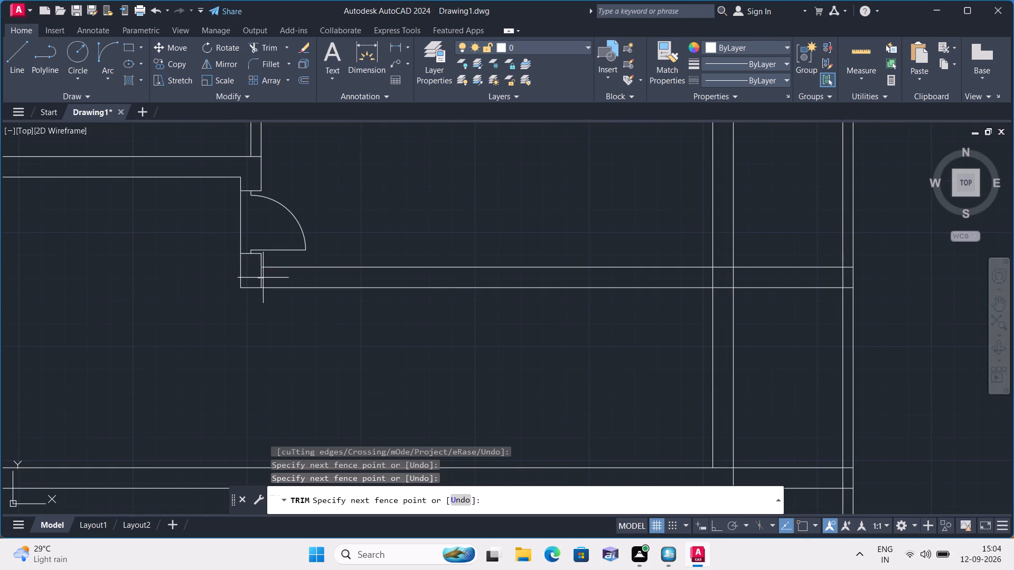
click(272, 276)
Trim the horizontal wall below the door between the two right-hand vertical walls and inside the inner vertical wall's thickness.
scroll(301, 315, down, 1)
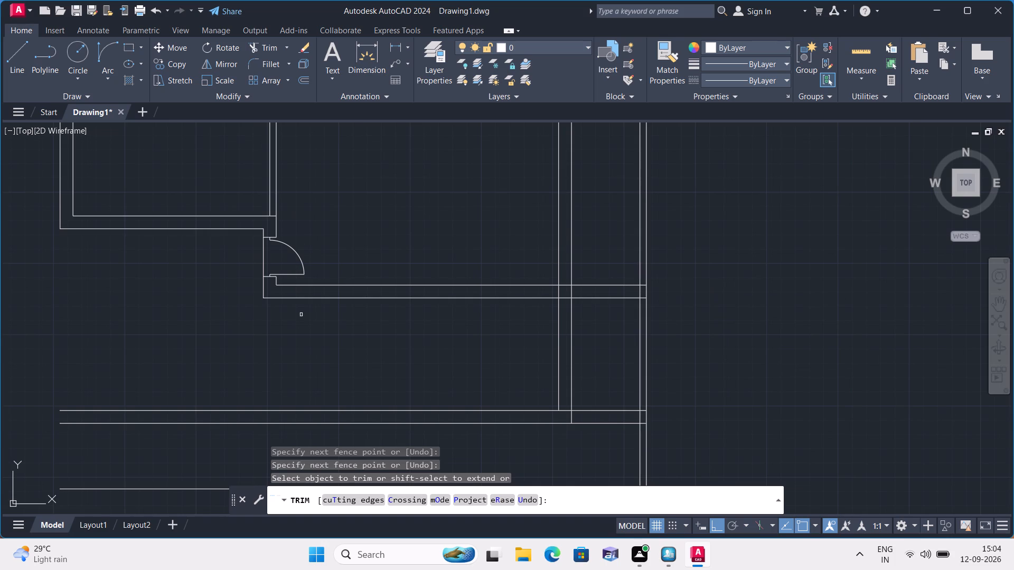
middle_drag(301, 315, 203, 344)
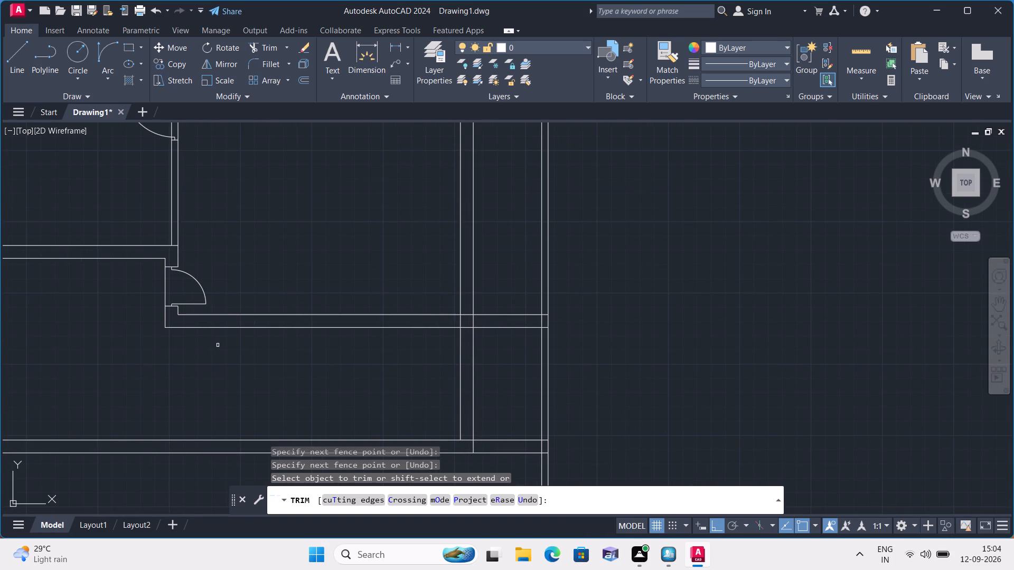
middle_drag(218, 345, 170, 370)
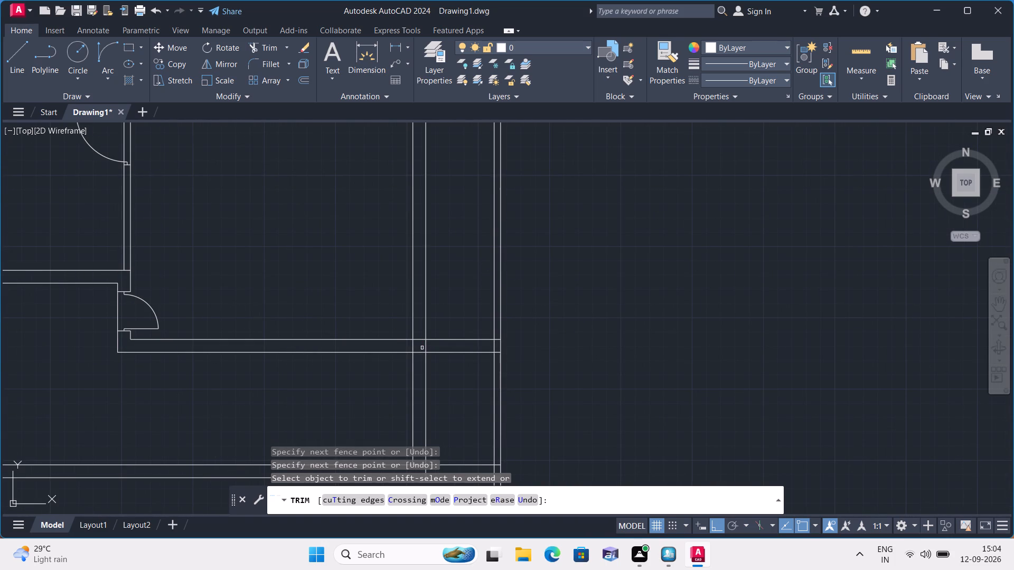
click(435, 317)
click(459, 387)
click(421, 353)
click(419, 337)
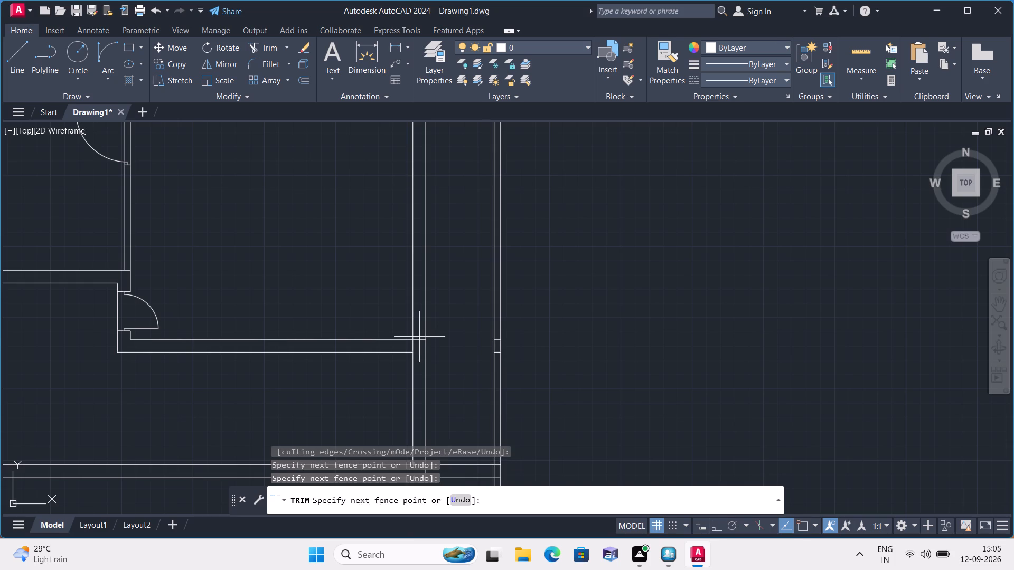
click(420, 343)
Trim the middle horizontal partition between the inner vertical wall and right outer wall, including its stubs and end line inside the inner wall.
scroll(352, 302, down, 1)
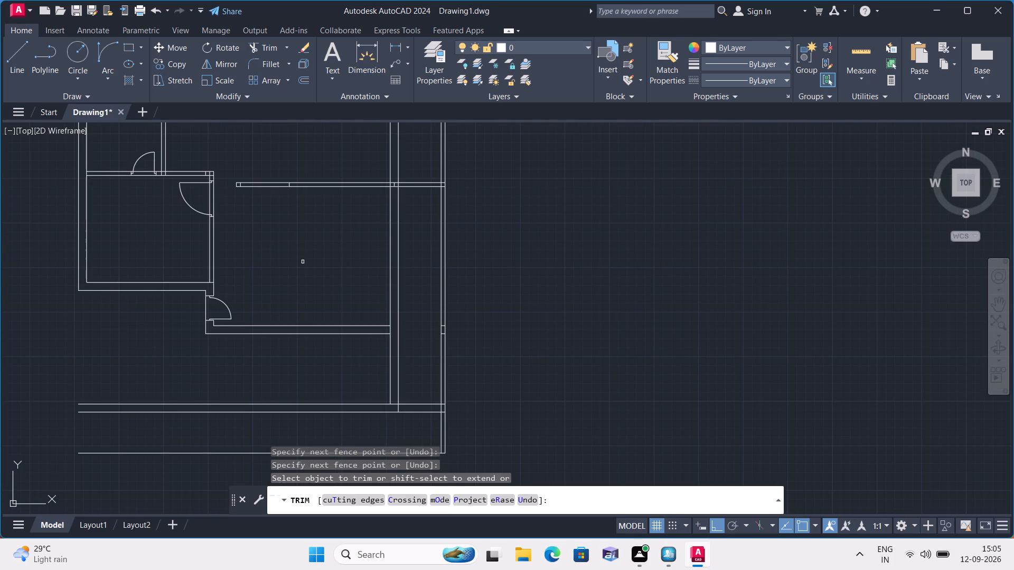
middle_drag(303, 262, 308, 375)
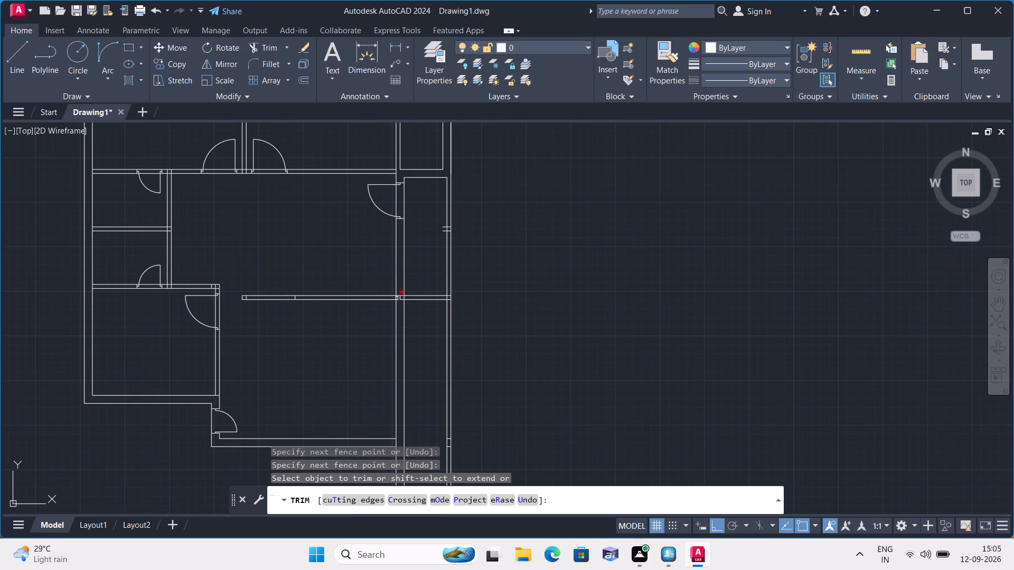
scroll(399, 297, up, 1)
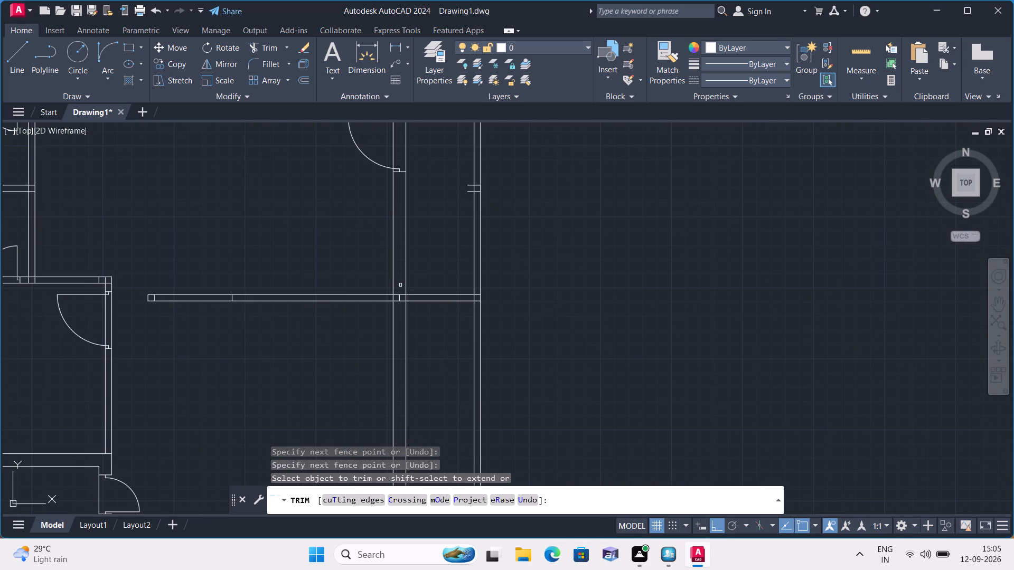
click(429, 273)
click(447, 338)
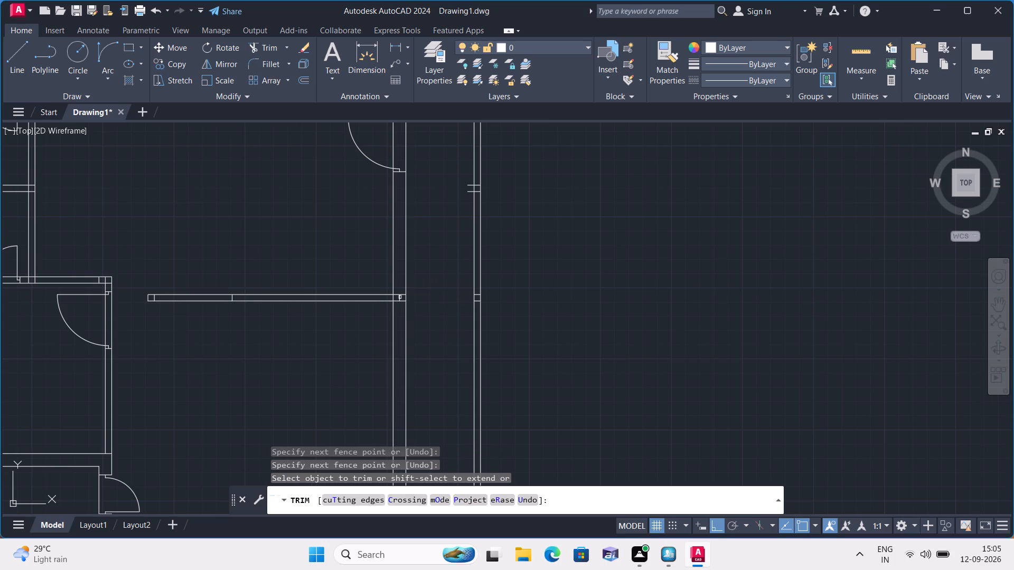
click(398, 286)
click(402, 306)
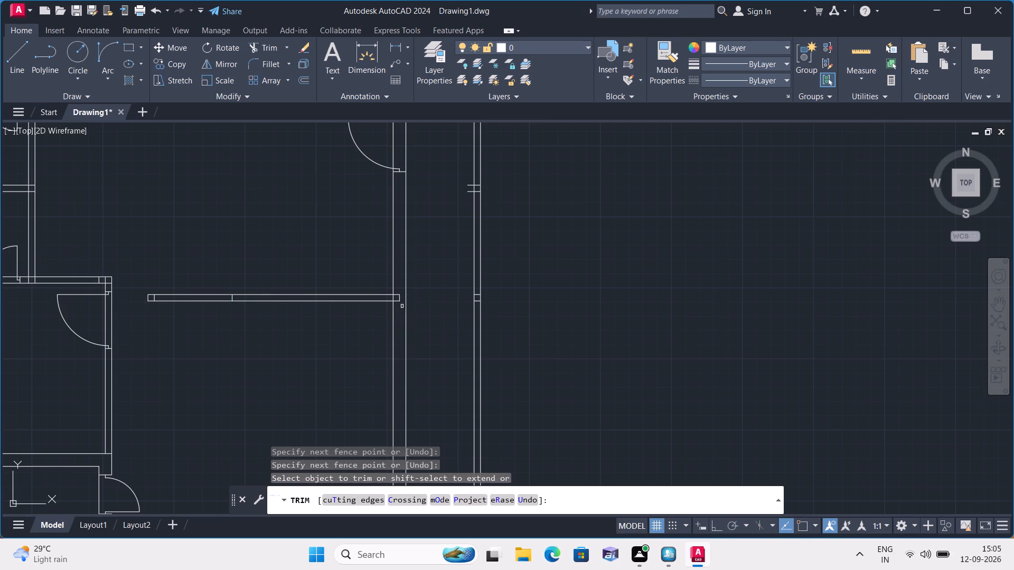
click(397, 290)
click(400, 300)
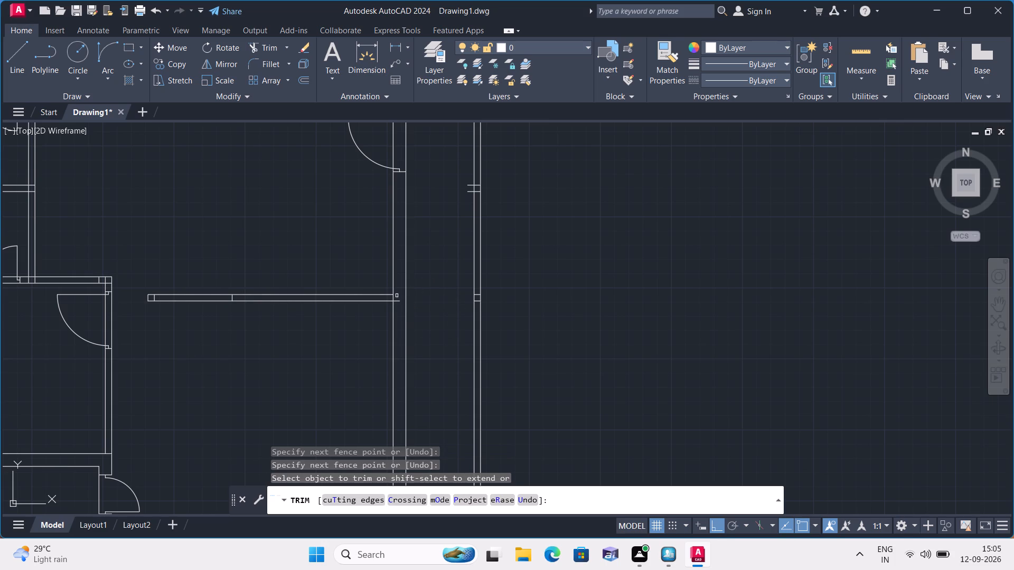
click(397, 301)
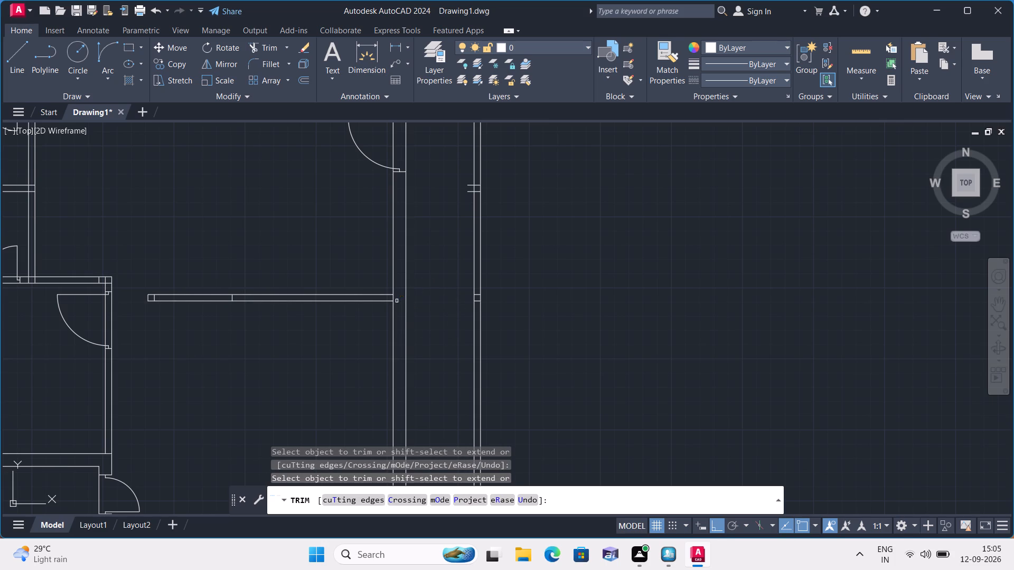
Remove the middle partition's free left section up to its cross line, including the small leftover square at its end.
drag(184, 277, 189, 320)
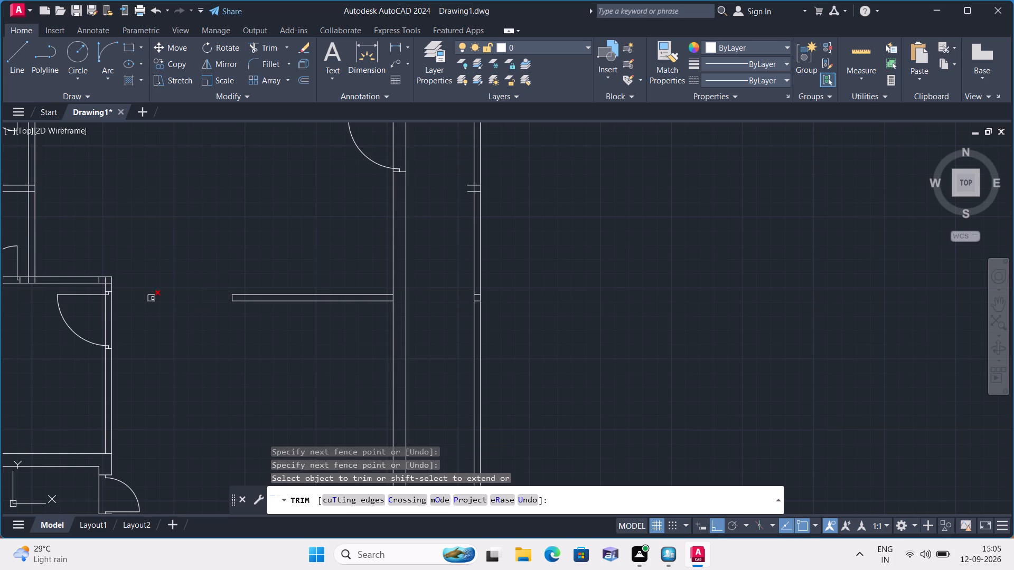
click(153, 298)
click(151, 296)
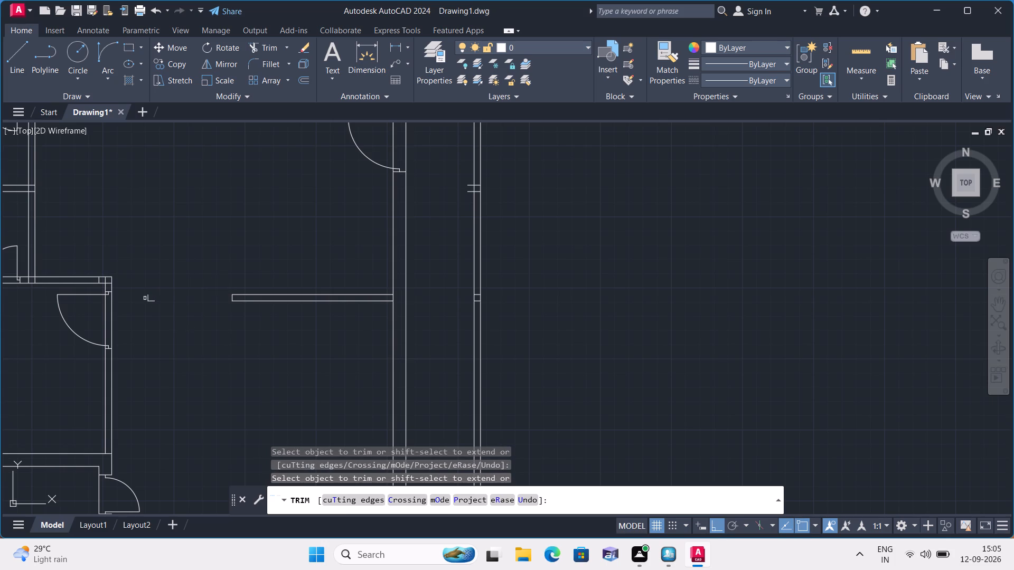
click(145, 298)
click(153, 300)
click(153, 302)
Trim the inner vertical wall's near face between the two lines of the middle partition to open the junction.
scroll(378, 303, up, 2)
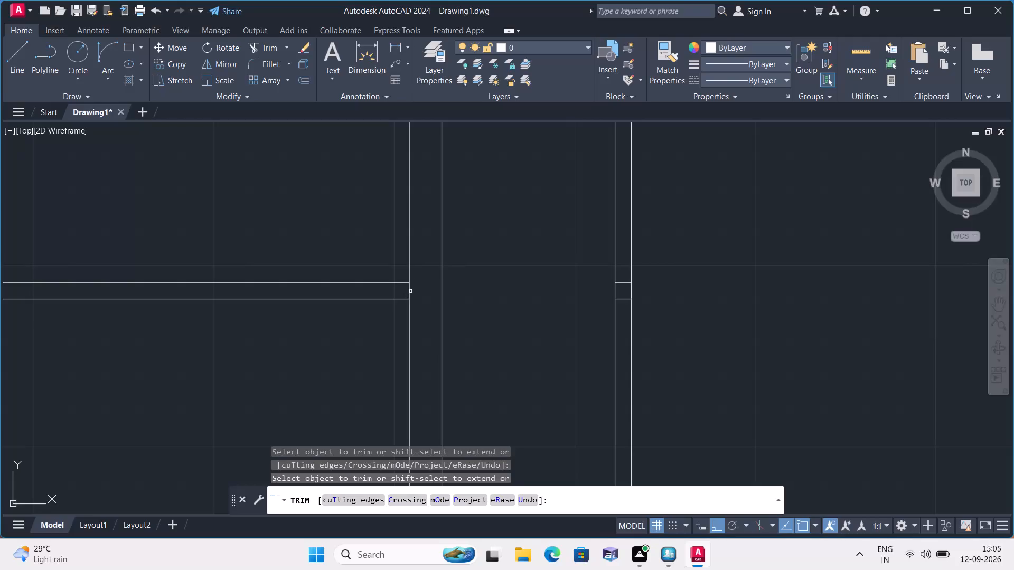
click(410, 290)
Trim the inner vertical wall's near face where it crosses the lower frame of its swing door.
scroll(318, 231, down, 1)
middle_drag(274, 206, 301, 334)
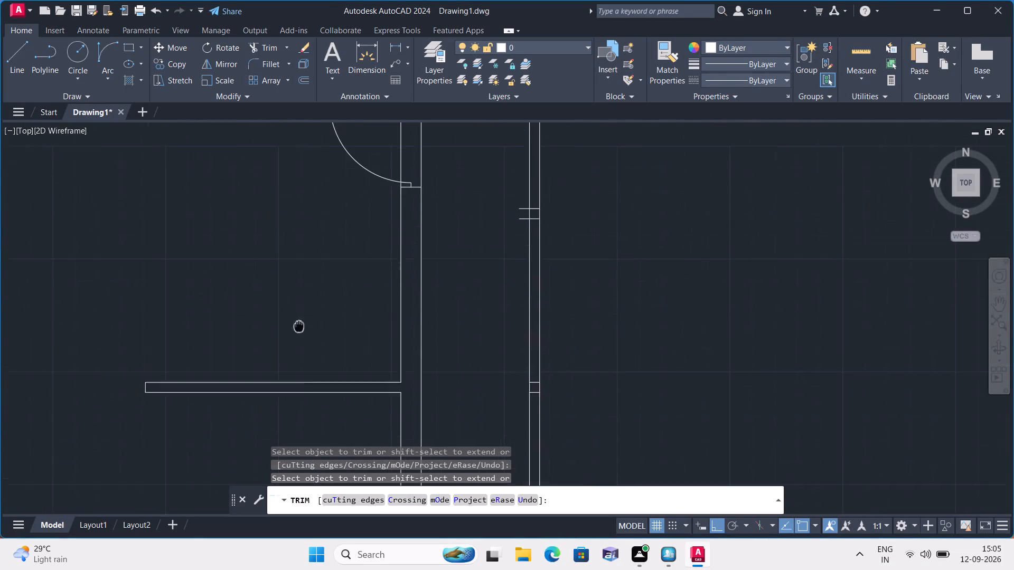
middle_drag(301, 334, 306, 358)
scroll(404, 210, up, 2)
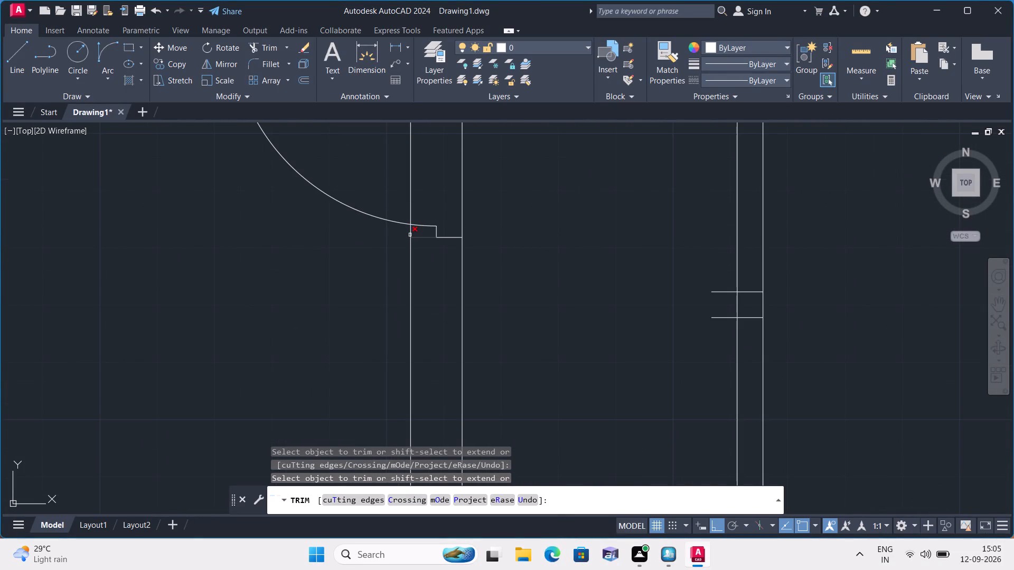
click(410, 231)
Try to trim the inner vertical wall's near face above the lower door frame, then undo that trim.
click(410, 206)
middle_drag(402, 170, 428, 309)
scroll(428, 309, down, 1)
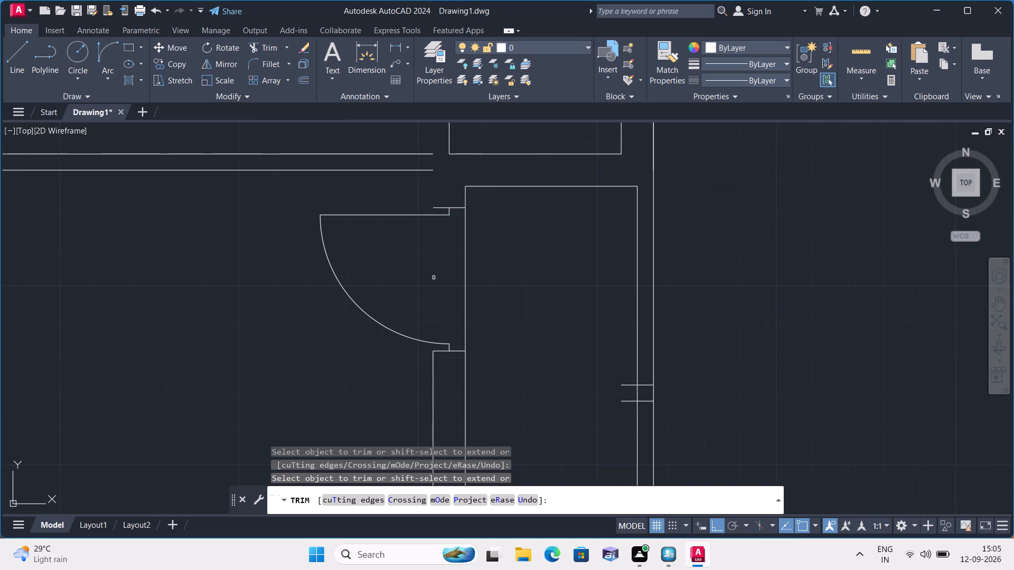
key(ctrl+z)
Trim the inner vertical wall's near face across the door opening, including the short piece at the upper door frame.
scroll(404, 181, down, 1)
middle_drag(404, 180, 428, 250)
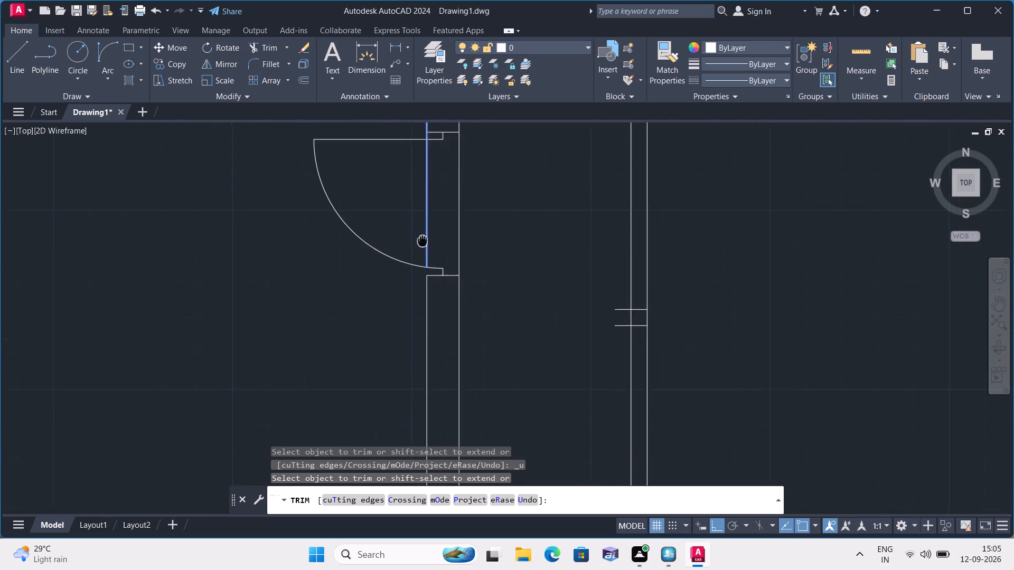
middle_drag(428, 250, 439, 263)
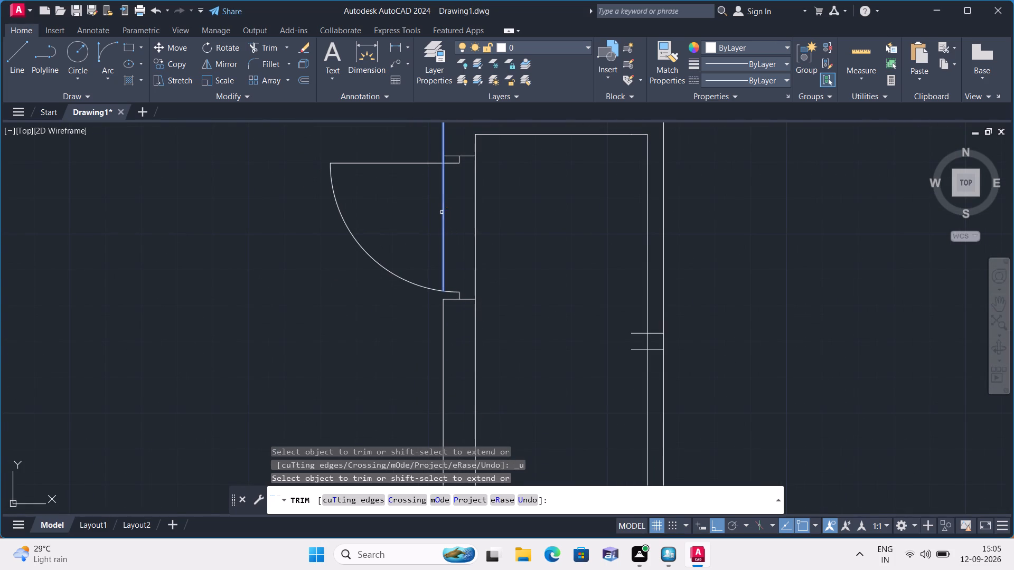
click(442, 212)
middle_drag(422, 204, 441, 297)
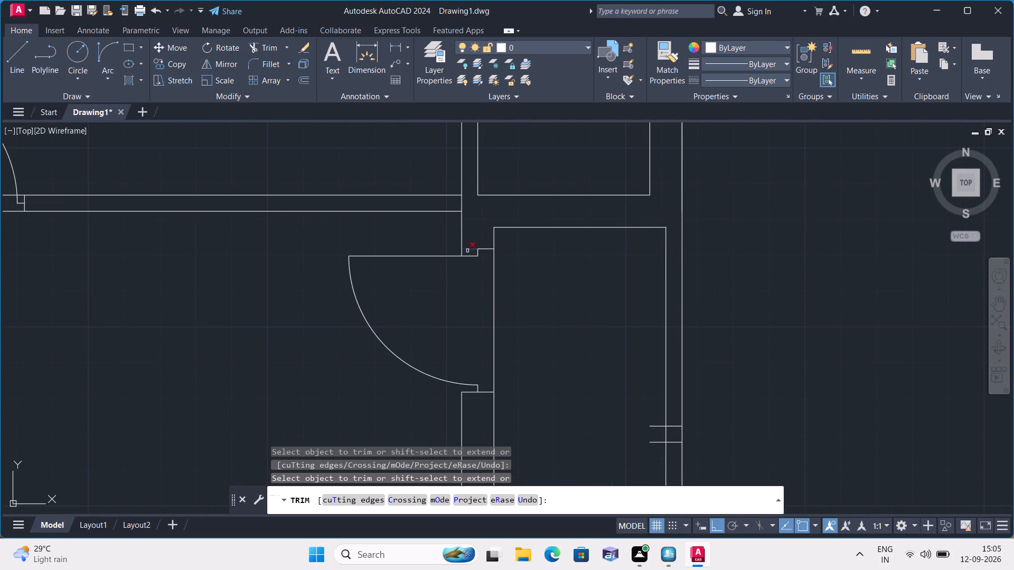
scroll(467, 250, up, 2)
click(442, 258)
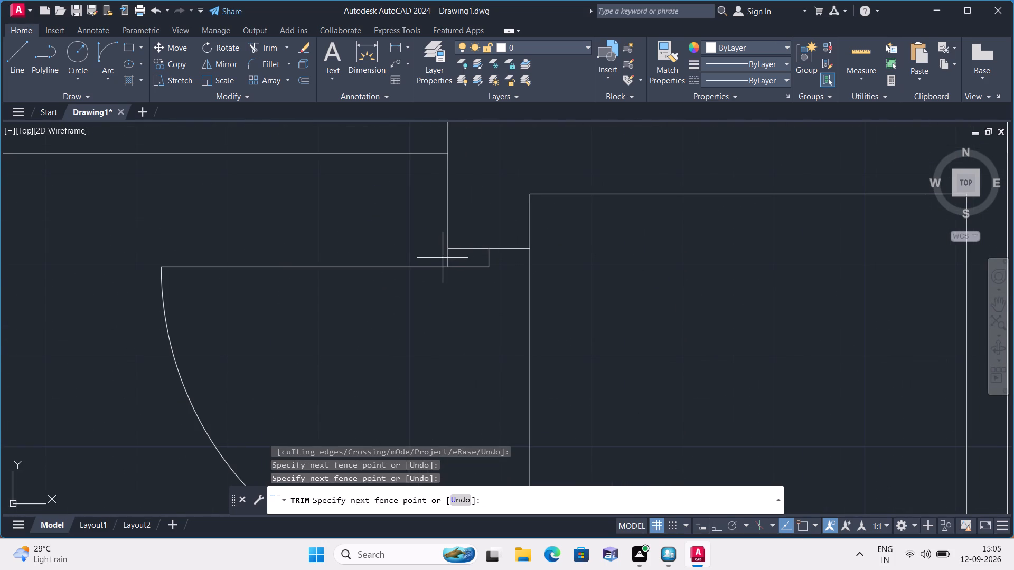
click(452, 258)
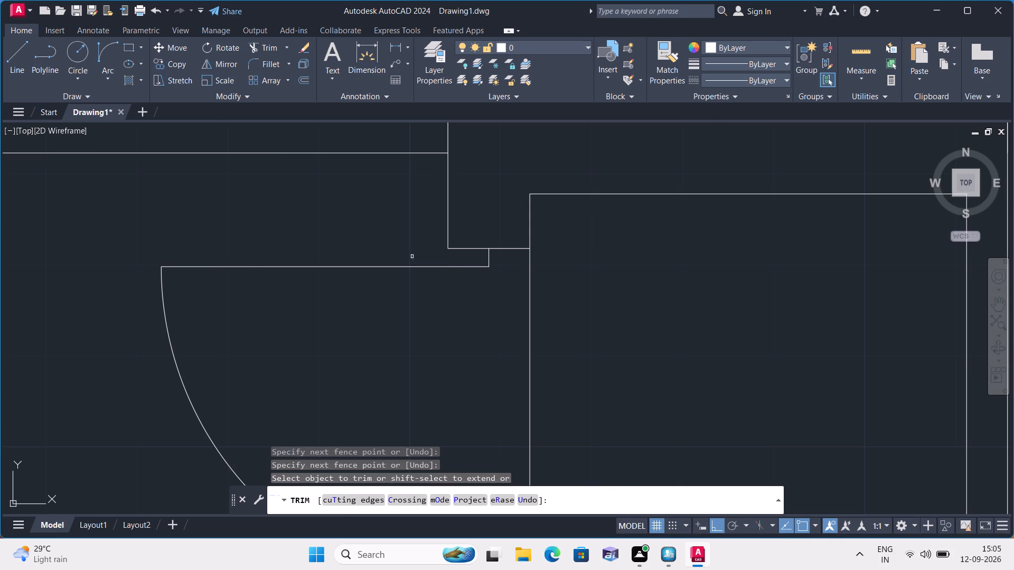
Trim the inner vertical wall's near face between the two horizontal wall lines just above the door.
scroll(408, 255, down, 1)
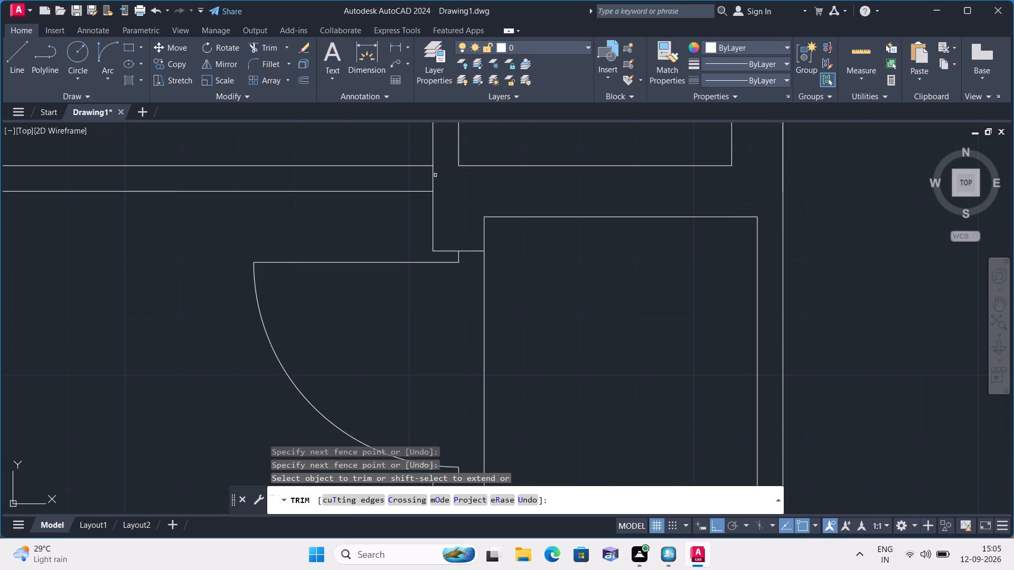
click(433, 174)
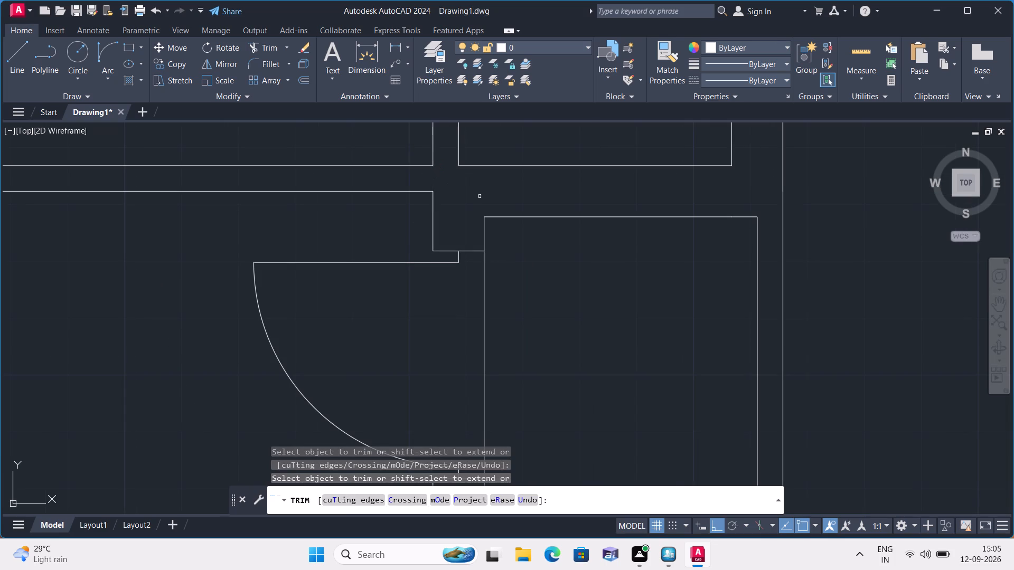
Trim the central vertical partition's two lines where they run through the thickness of the top outer wall.
scroll(480, 196, down, 2)
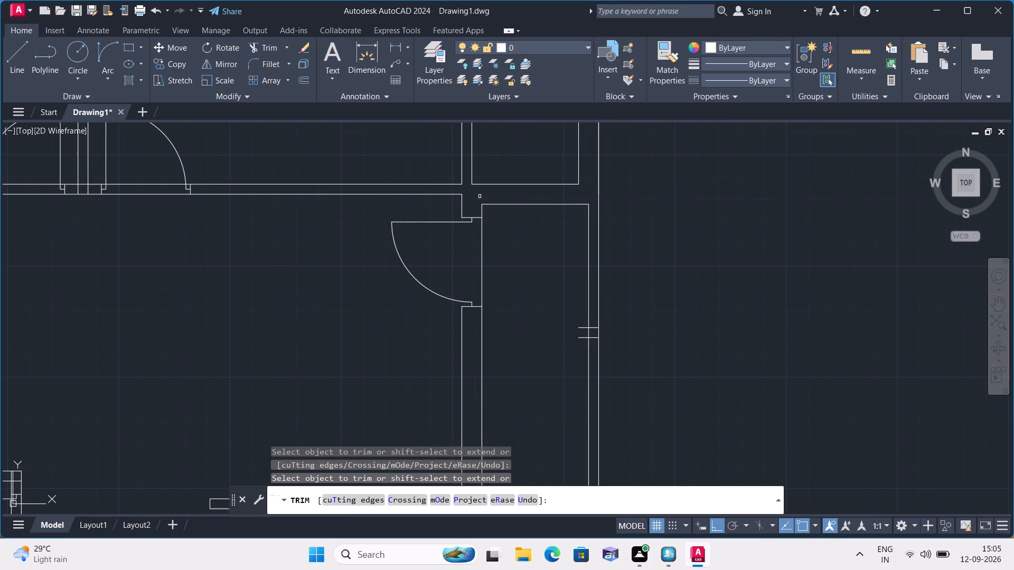
scroll(480, 196, down, 1)
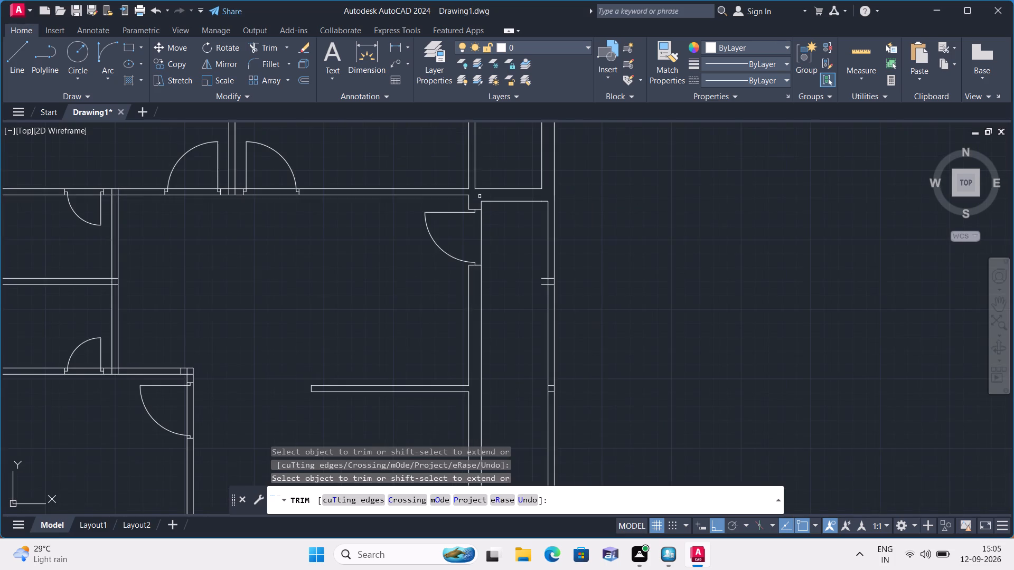
scroll(480, 196, down, 1)
middle_drag(444, 176, 462, 262)
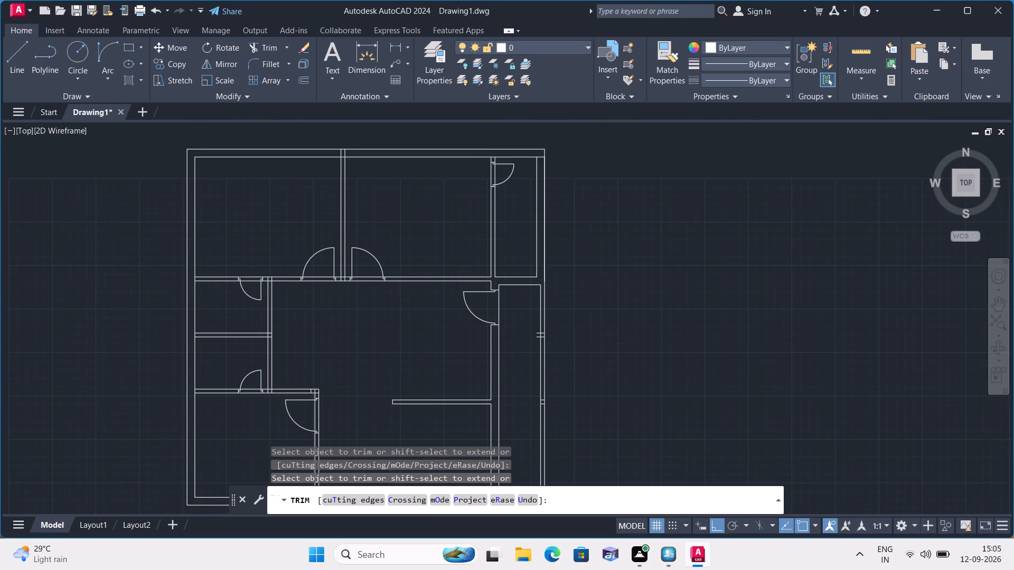
scroll(343, 153, up, 2)
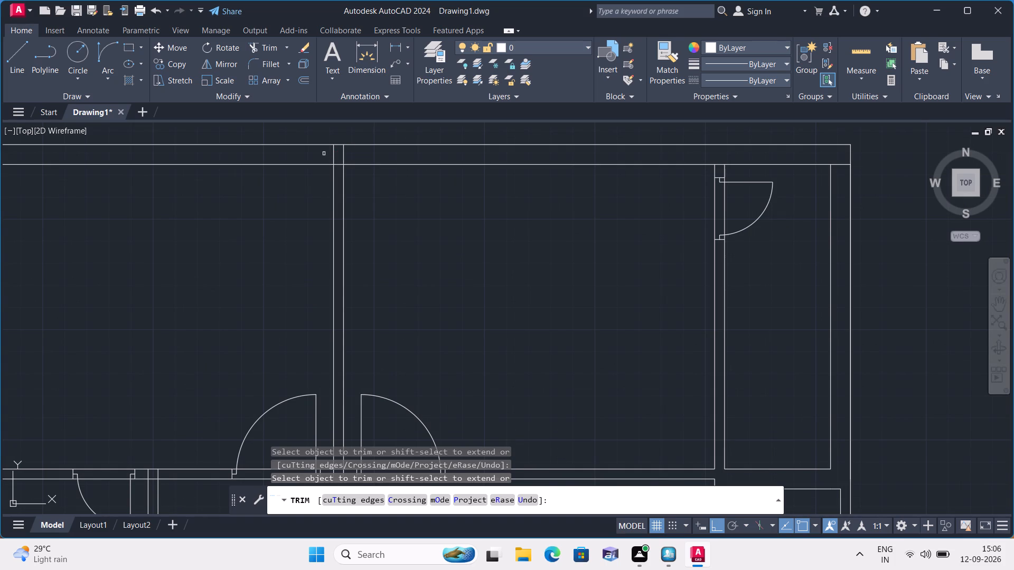
click(324, 154)
click(367, 150)
Trim the long horizontal wall's lower face across the upper small left room's door opening, including both frame pieces.
scroll(431, 218, down, 1)
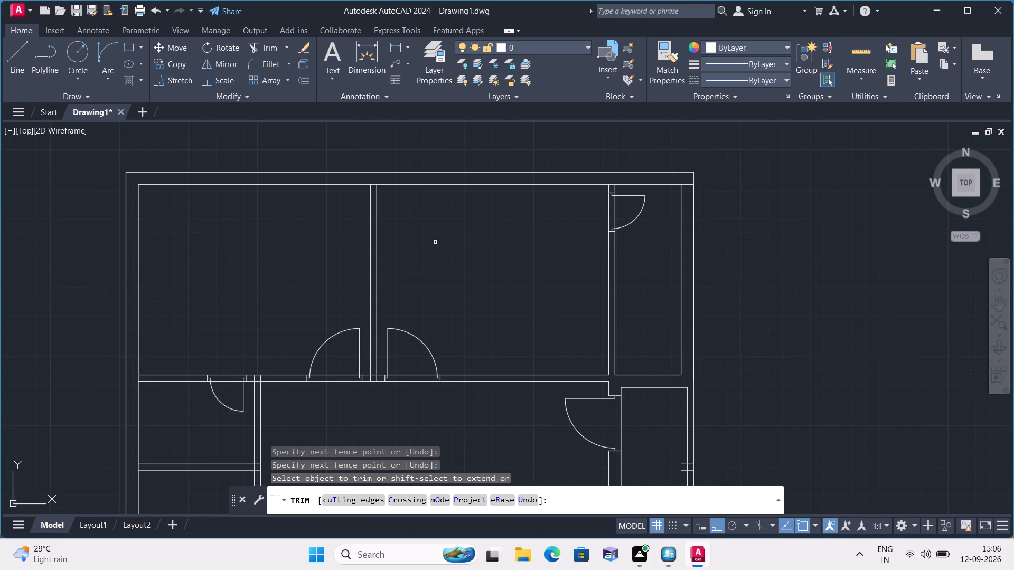
middle_drag(436, 242, 440, 205)
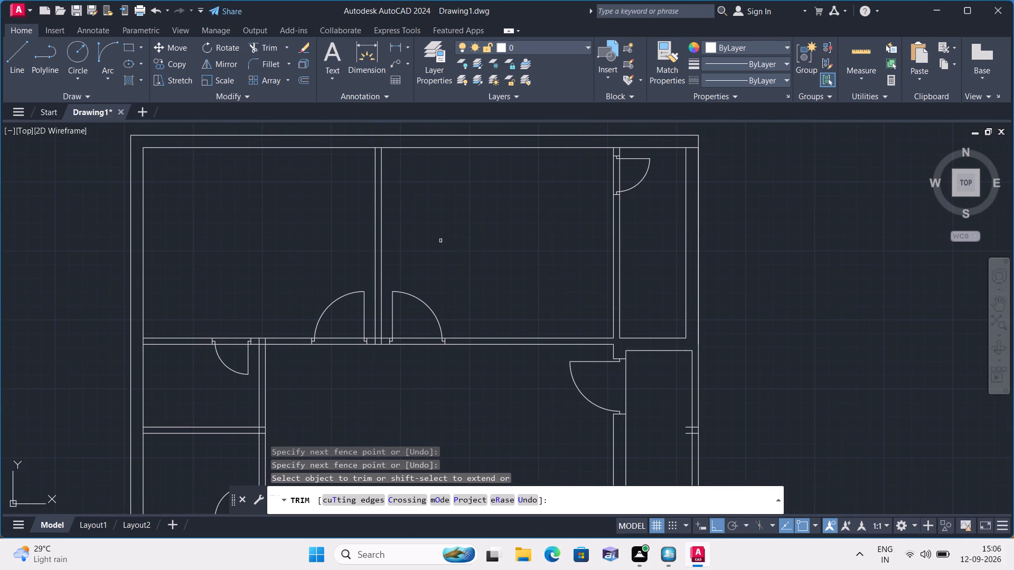
scroll(217, 350, up, 3)
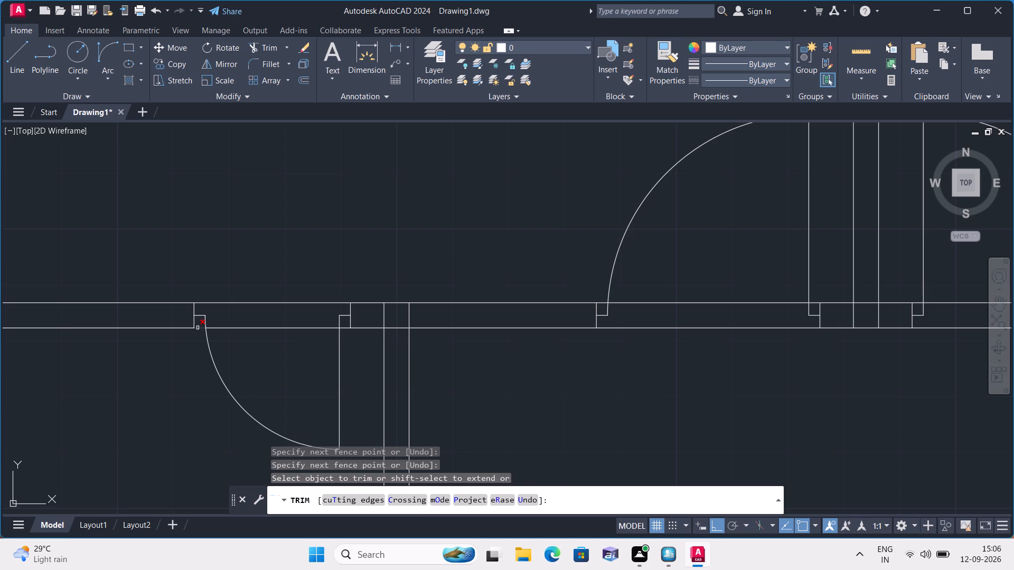
click(198, 328)
click(345, 328)
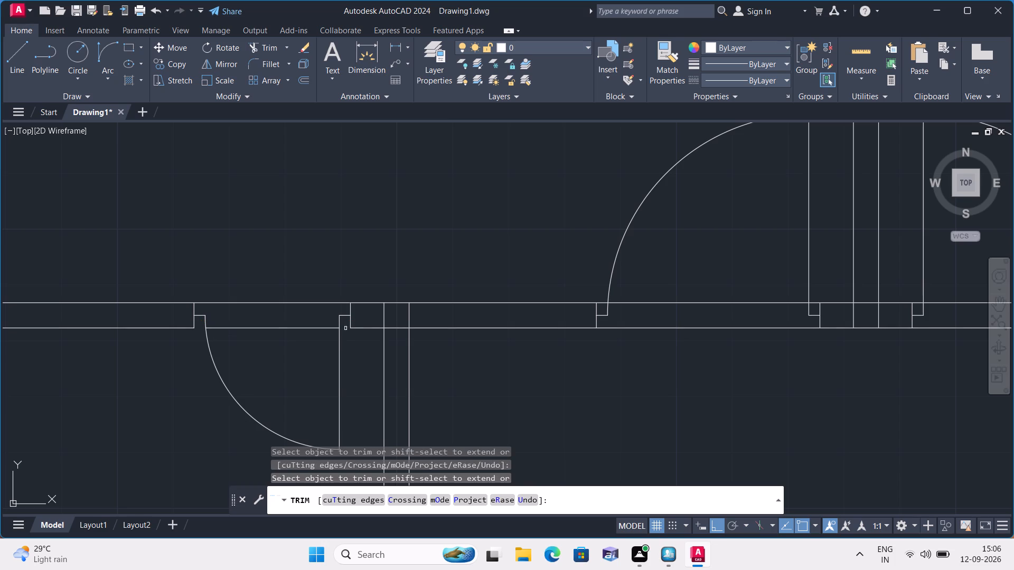
click(308, 328)
Trim the small left rooms' vertical partition inside the long horizontal wall and open the wall's lower face between its lines.
click(378, 317)
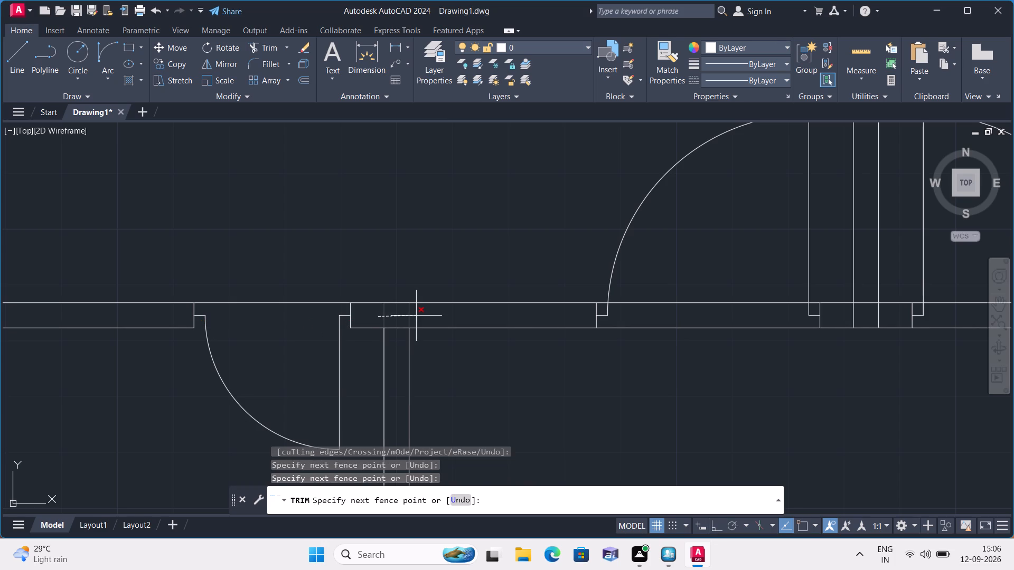
click(416, 316)
click(391, 327)
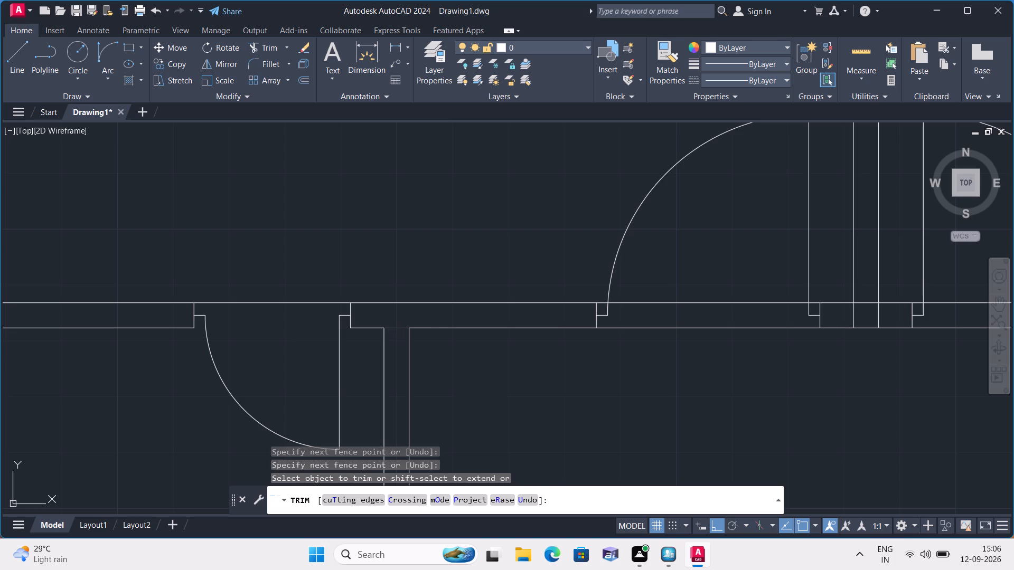
Trim the long horizontal wall's upper face across the opening of the door left of the central partition, including both frame pieces.
scroll(598, 300, up, 1)
click(600, 304)
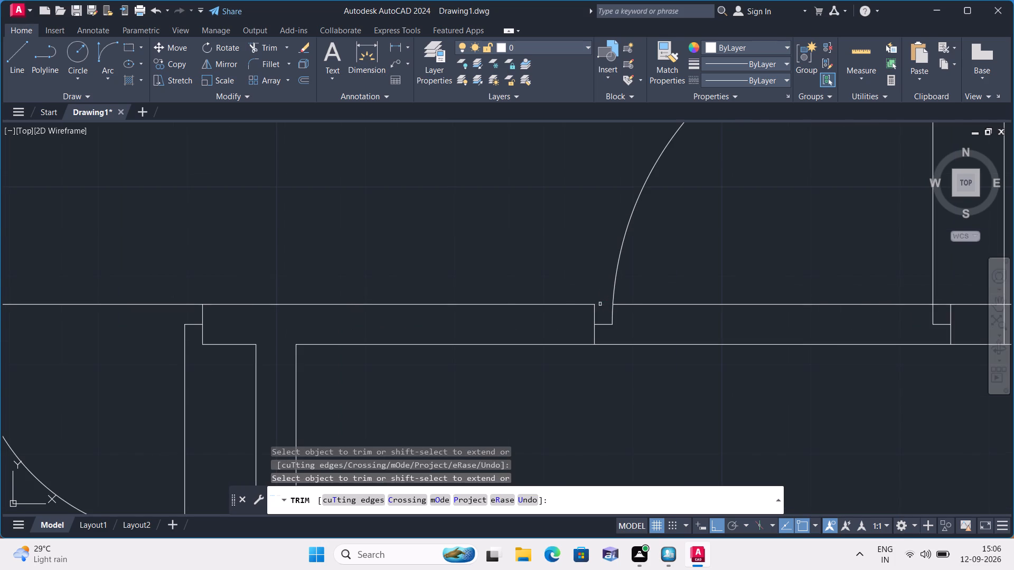
scroll(633, 300, down, 1)
click(666, 301)
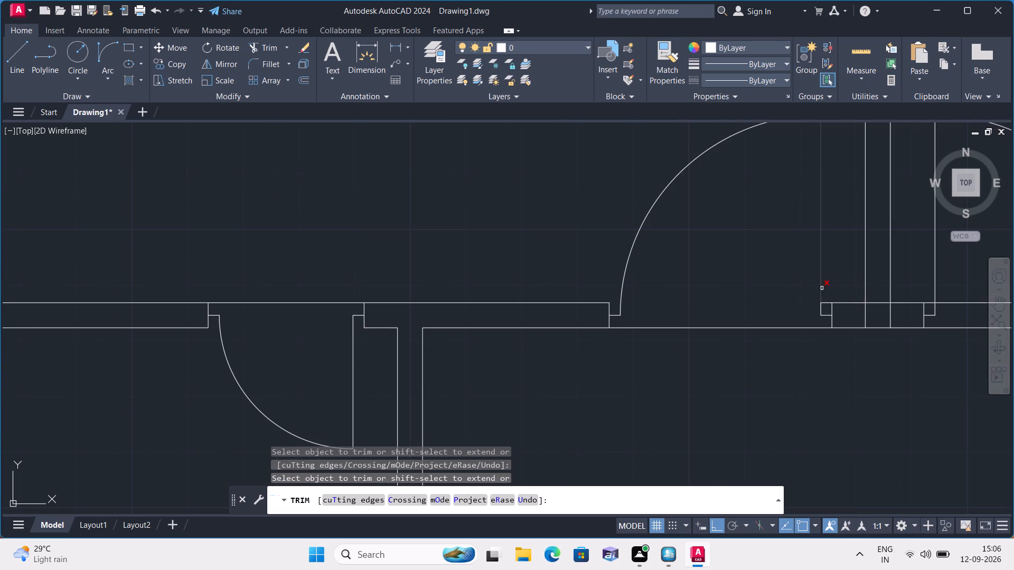
click(827, 302)
Trim the central partition's lines inside the long horizontal wall and open the wall's upper face between them.
scroll(776, 289, down, 1)
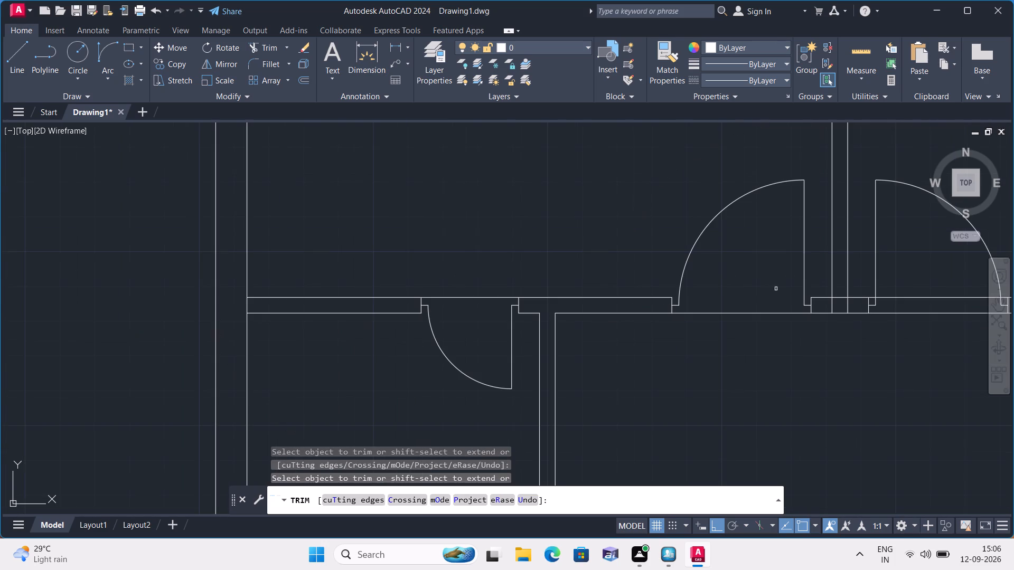
middle_drag(737, 300, 602, 273)
scroll(702, 283, up, 1)
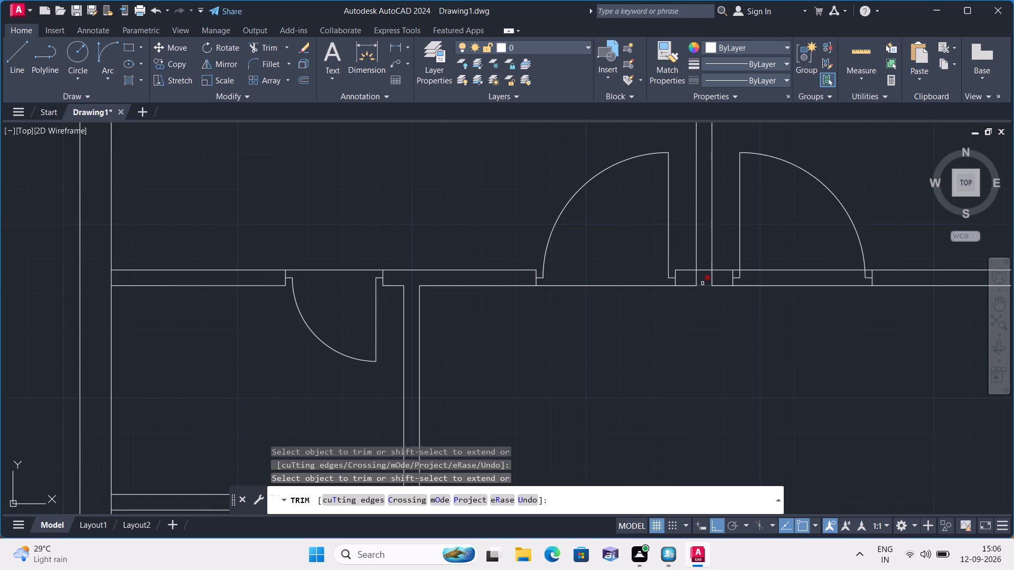
click(682, 278)
click(726, 273)
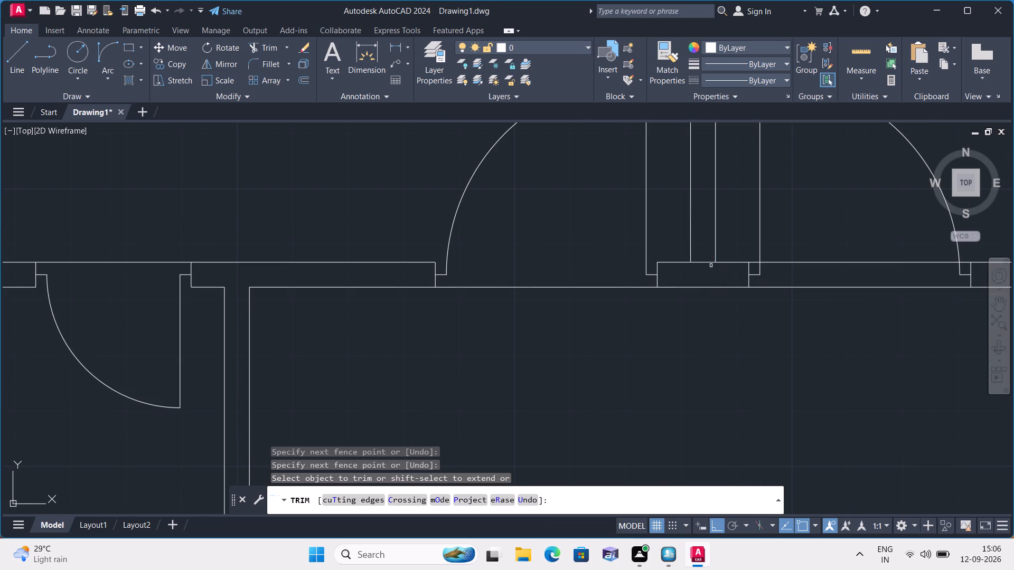
click(703, 260)
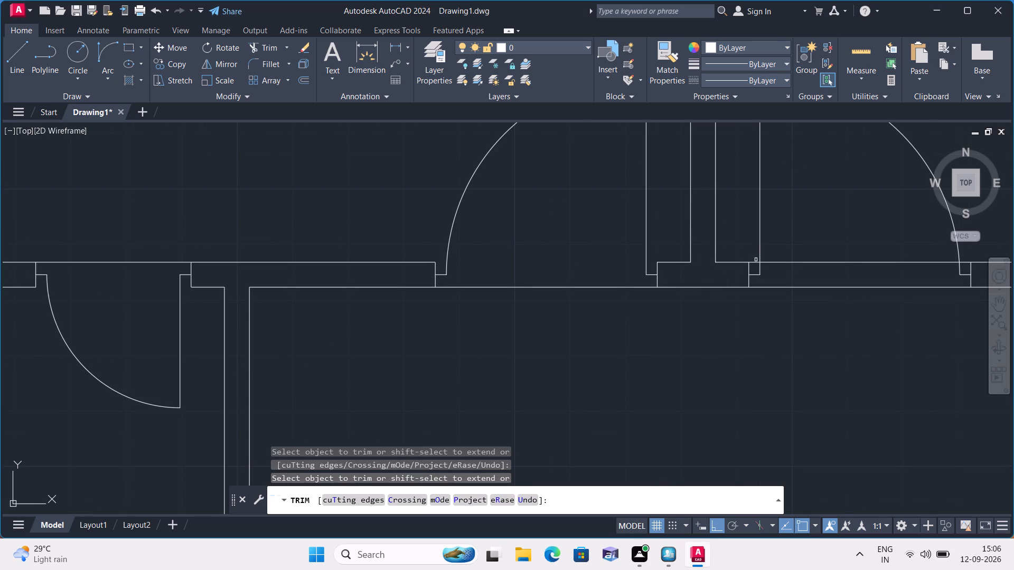
Trim the long horizontal wall's upper face across the opening of the door right of the central partition, including both frame pieces.
click(755, 262)
scroll(721, 265, down, 2)
middle_drag(708, 310, 669, 322)
scroll(669, 322, down, 1)
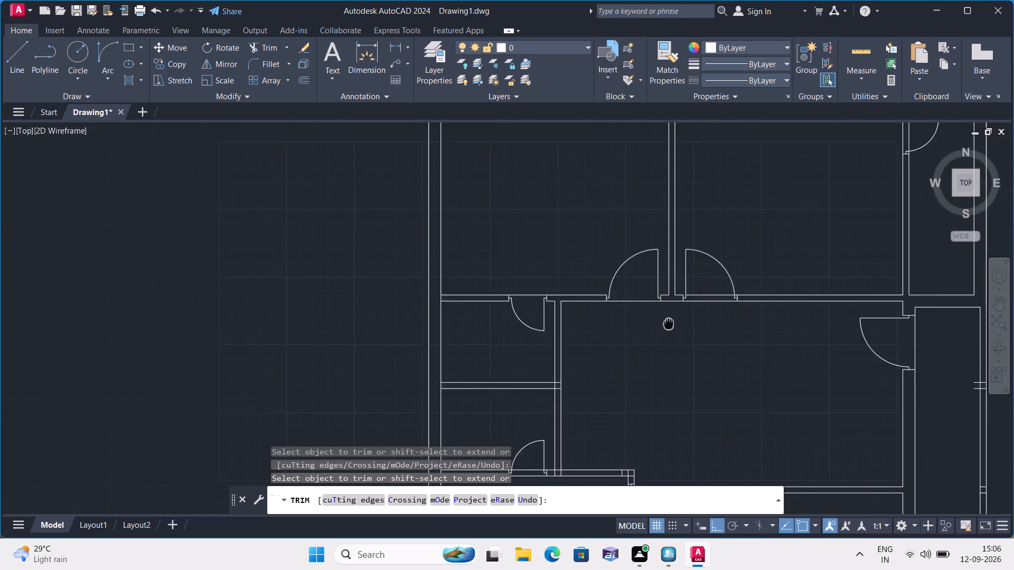
middle_drag(669, 322, 520, 340)
scroll(594, 322, up, 3)
scroll(556, 286, up, 2)
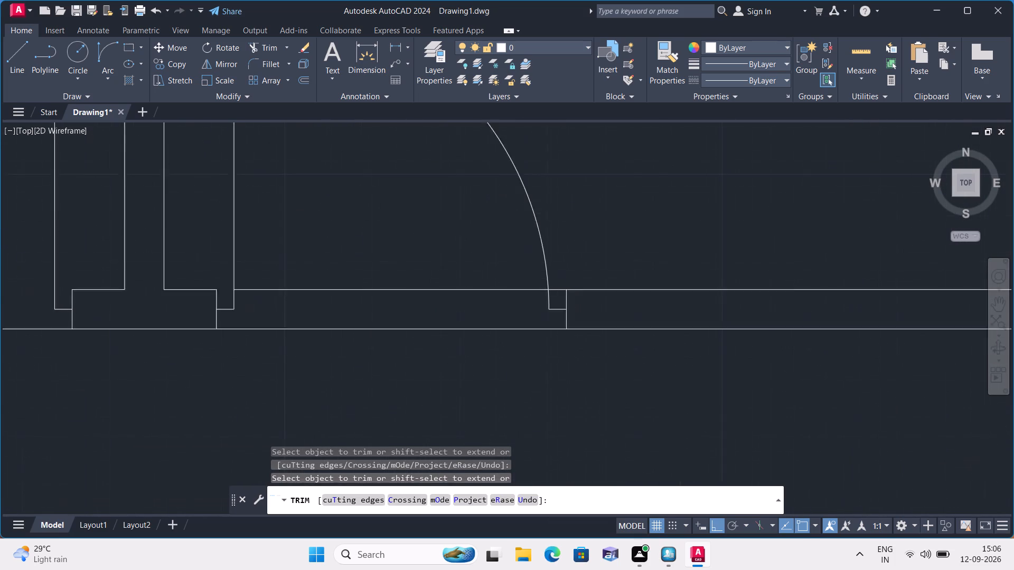
click(557, 292)
click(457, 291)
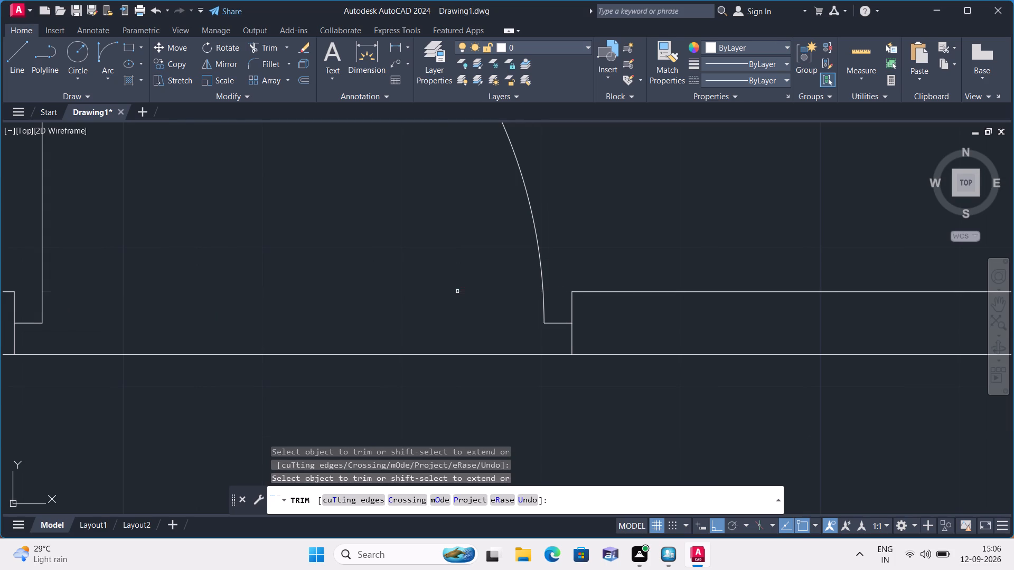
Trim the overlapping lines where the partition between the two small left rooms meets their vertical partition.
scroll(422, 291, down, 3)
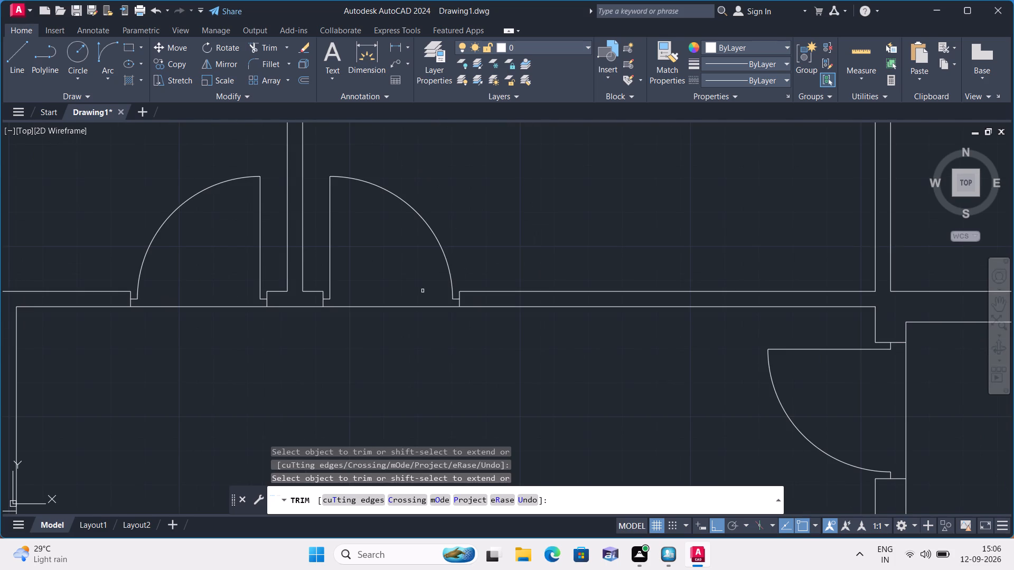
scroll(422, 291, down, 1)
middle_drag(350, 414, 353, 293)
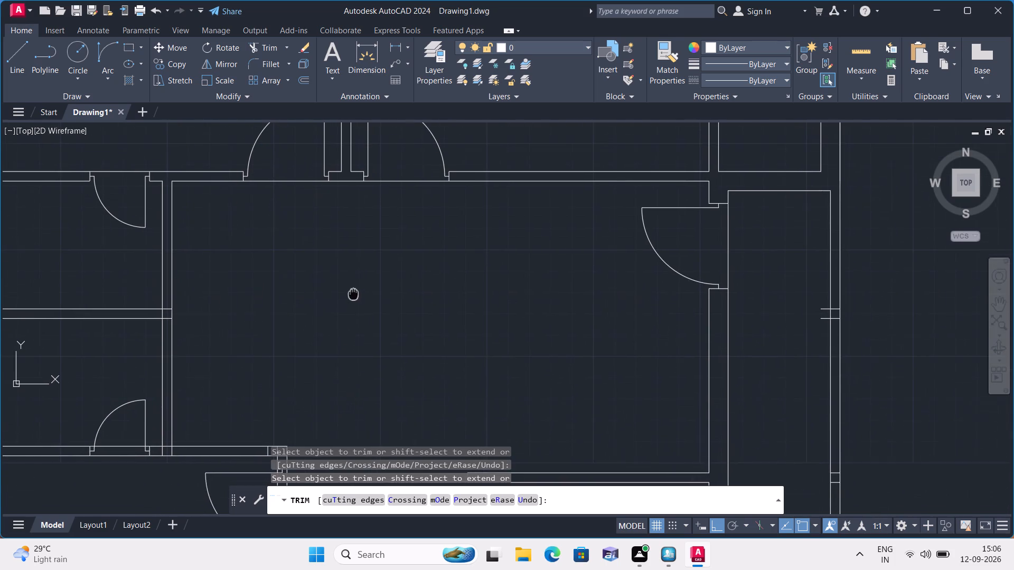
middle_drag(353, 293, 353, 293)
middle_drag(147, 344, 395, 300)
scroll(153, 343, down, 1)
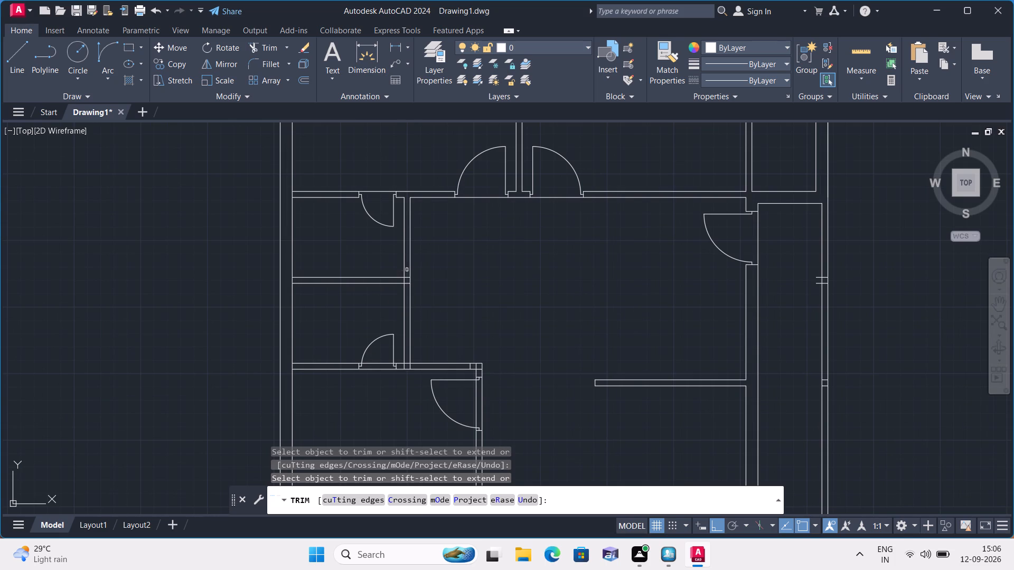
scroll(407, 278, up, 3)
click(379, 287)
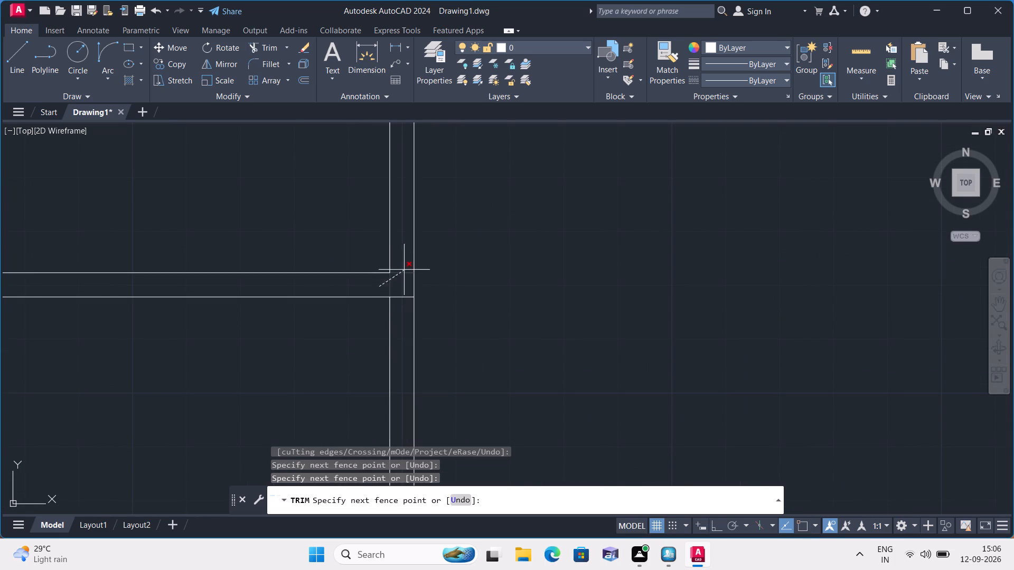
click(404, 267)
click(400, 295)
scroll(400, 297, down, 1)
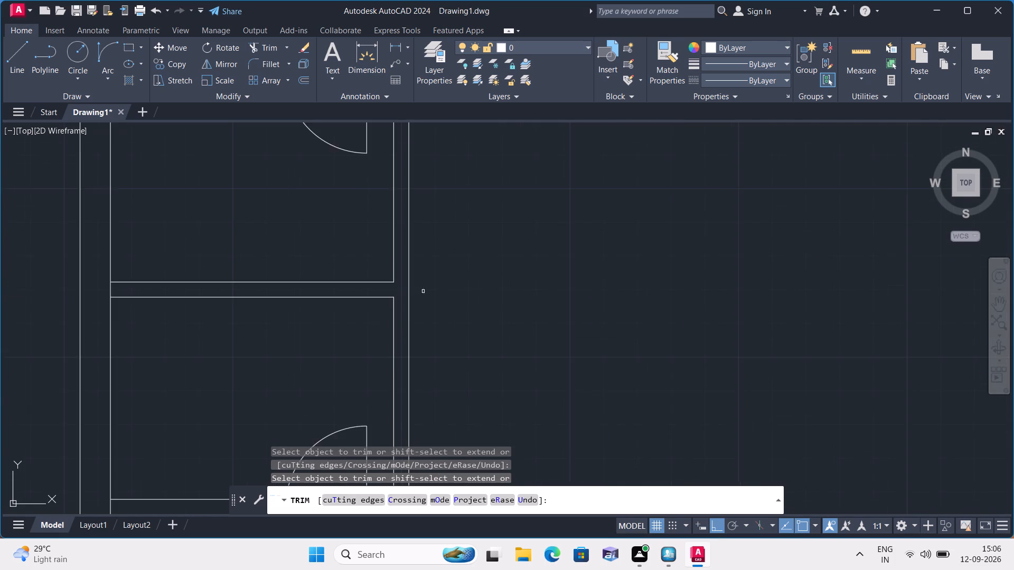
Trim the horizontal partition's upper face across the door opening of the lower small left room, including both frame pieces.
scroll(437, 290, down, 1)
middle_drag(493, 308, 460, 238)
scroll(491, 307, down, 1)
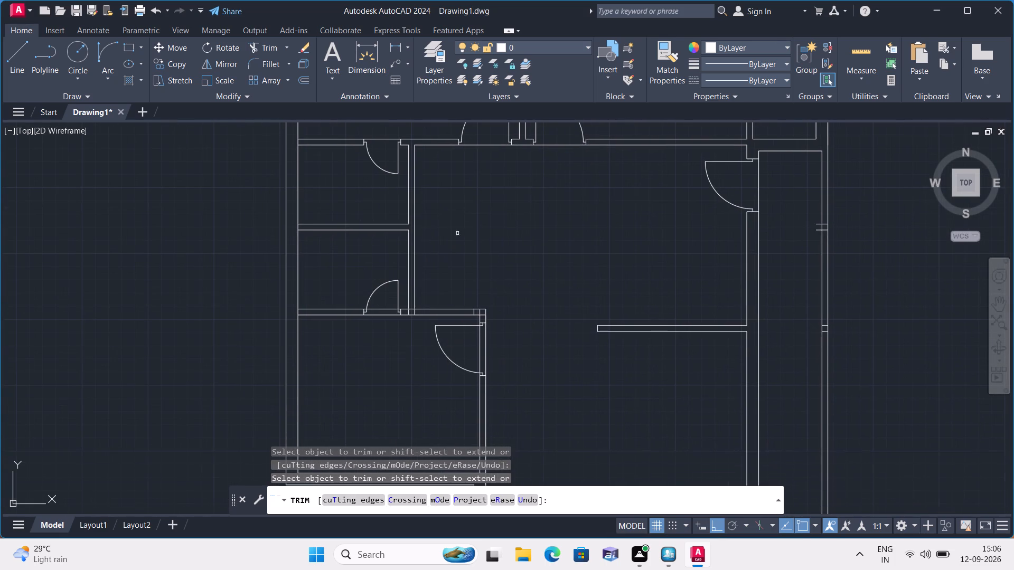
scroll(362, 315, up, 2)
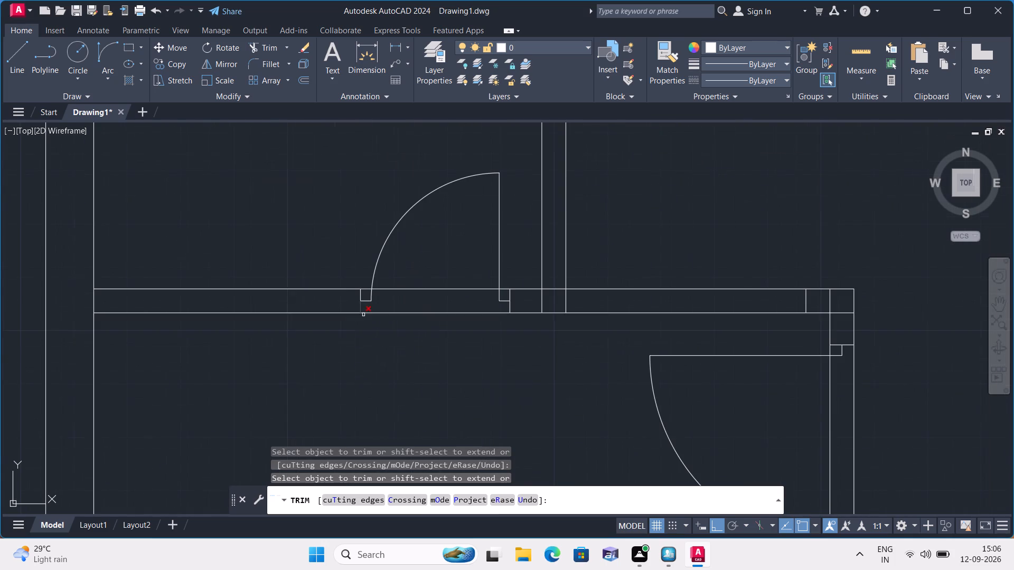
scroll(363, 315, up, 1)
click(364, 288)
click(414, 287)
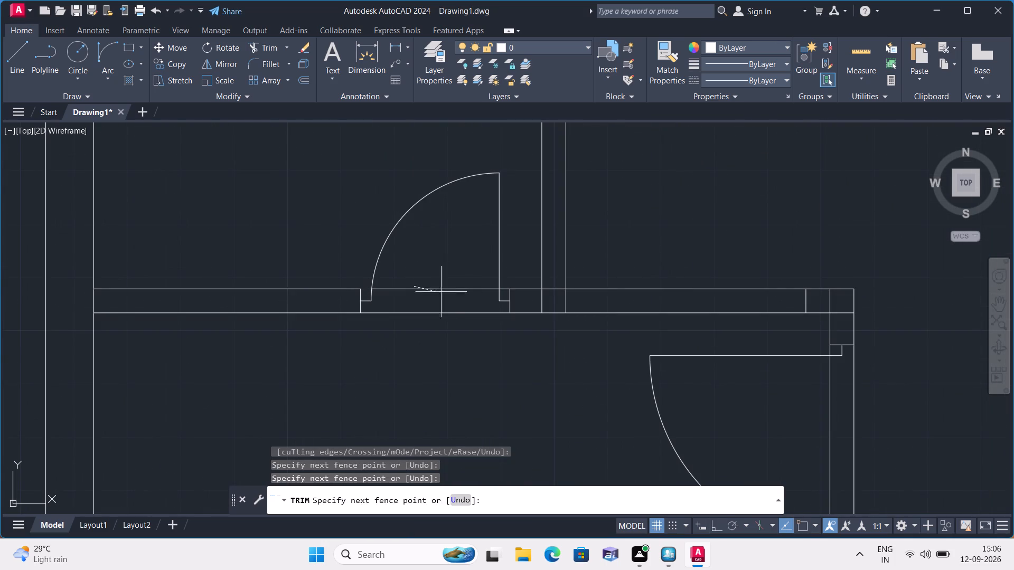
click(457, 289)
click(504, 287)
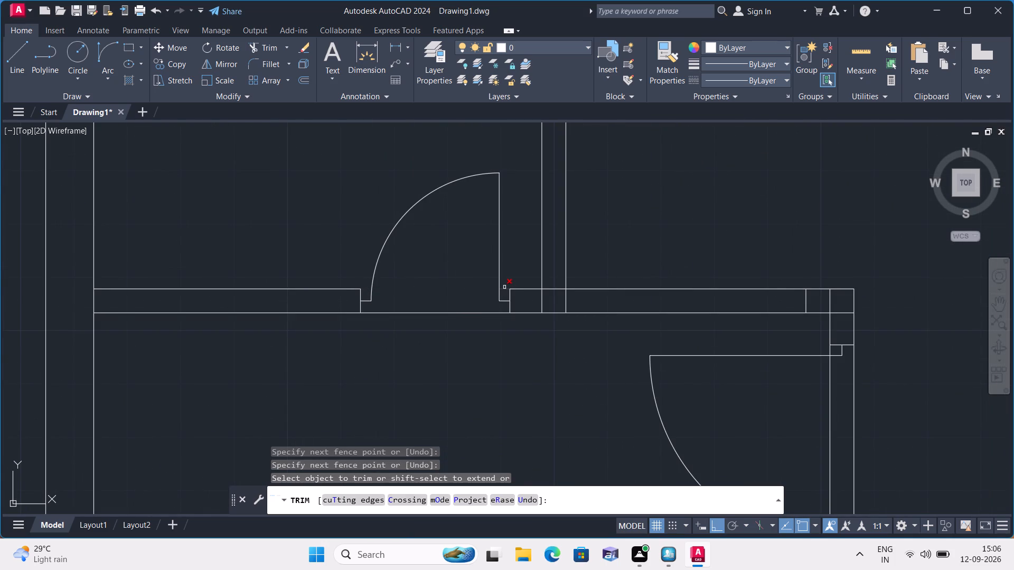
Trim the small rooms' vertical partition inside the horizontal partition below them and open its upper face between the lines.
drag(533, 300, 534, 300)
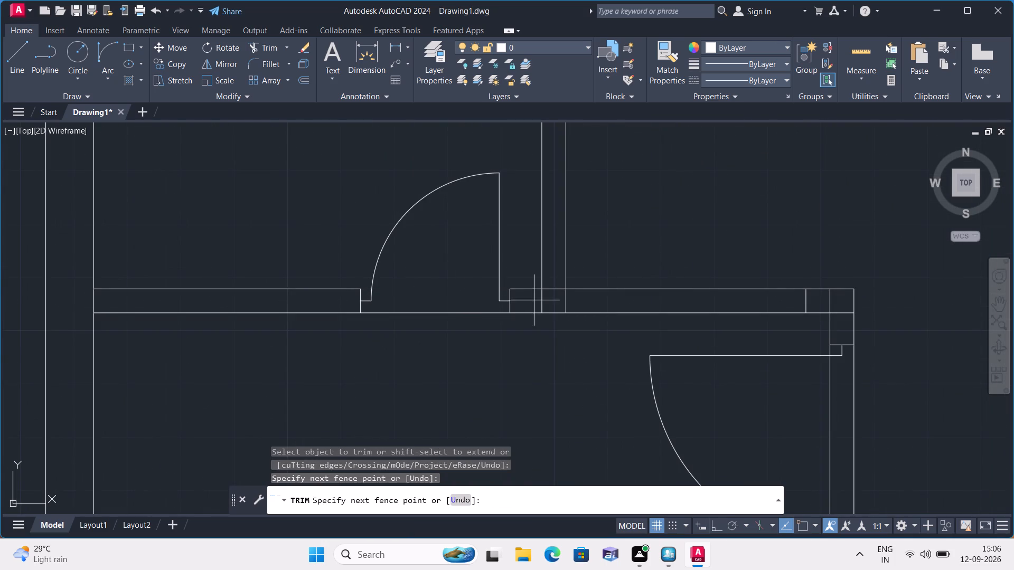
drag(534, 300, 539, 300)
click(553, 289)
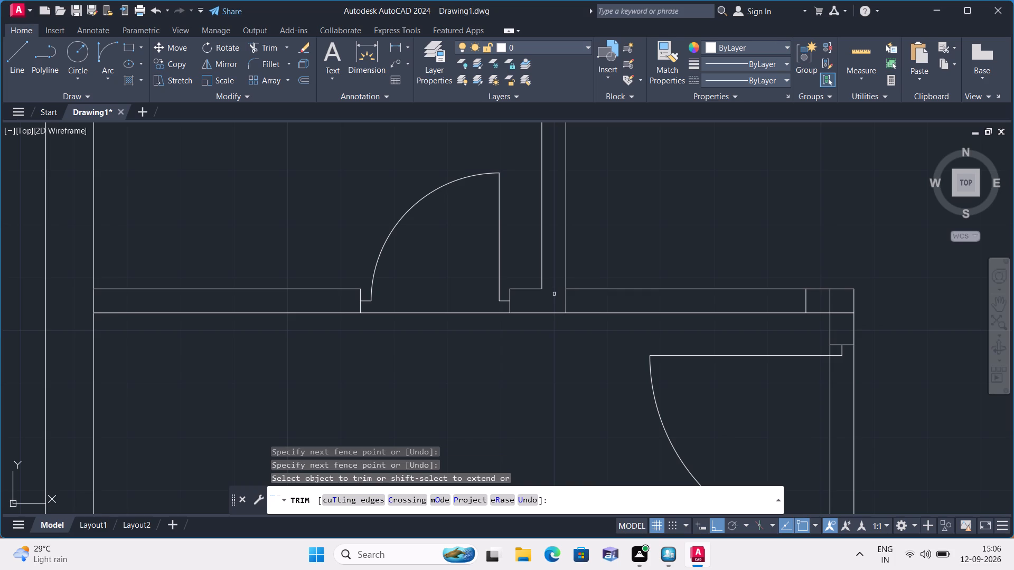
click(568, 301)
click(563, 303)
Trim the vertical and horizontal lines overlapping inside the upper right corner of the lower-left room's partitions.
scroll(603, 273, down, 2)
middle_drag(632, 243, 524, 192)
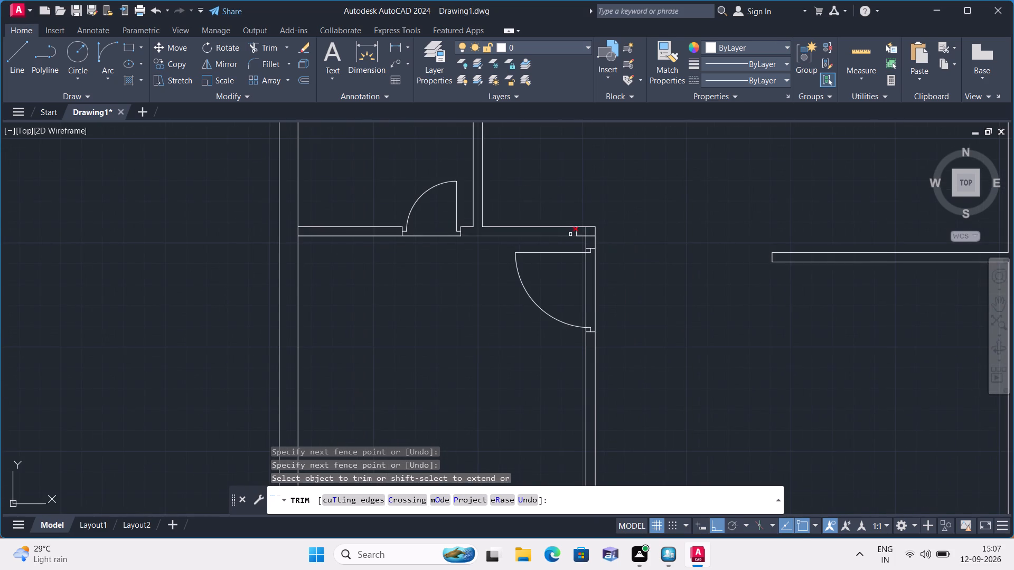
scroll(571, 233, up, 3)
click(571, 231)
click(632, 230)
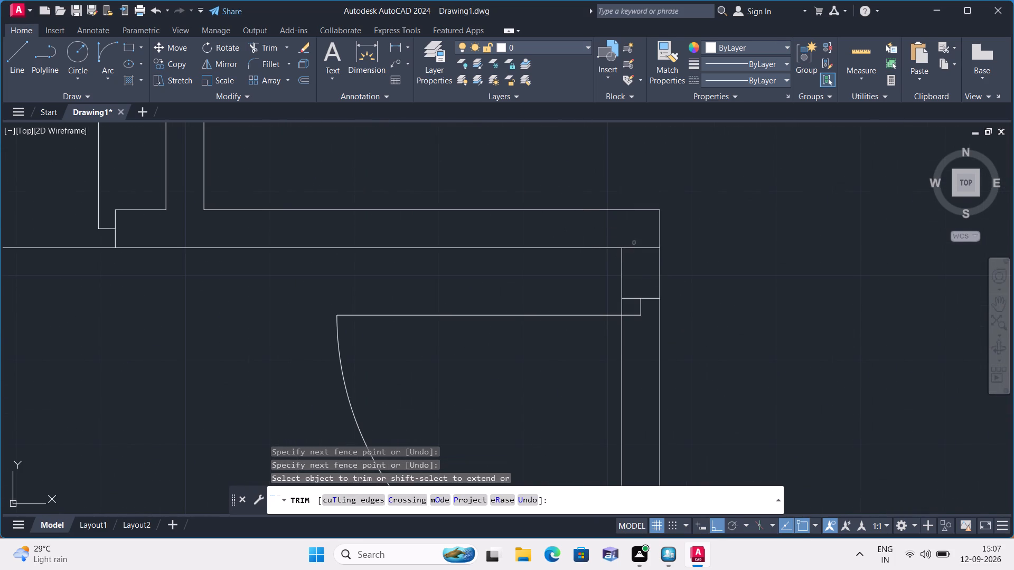
click(636, 249)
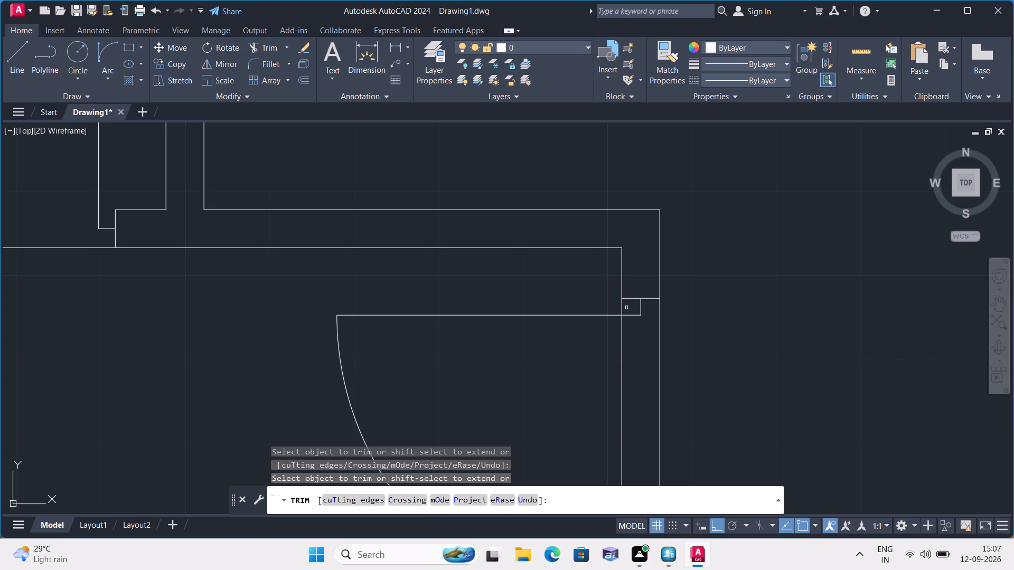
Trim the vertical partition's inner face across the lower-left room's door opening, including both frame pieces.
click(616, 308)
click(628, 305)
scroll(606, 261, down, 1)
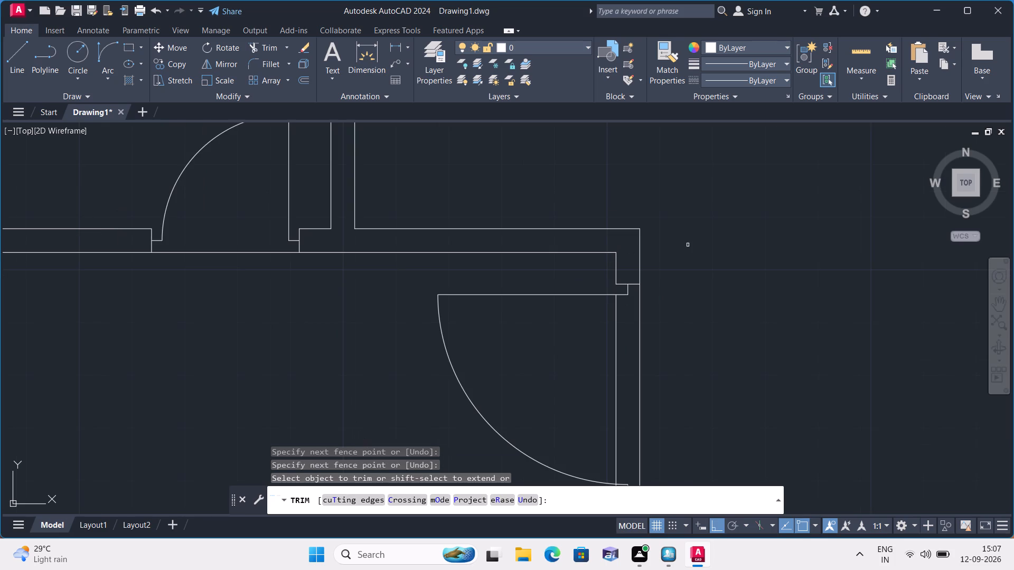
middle_drag(673, 234, 575, 122)
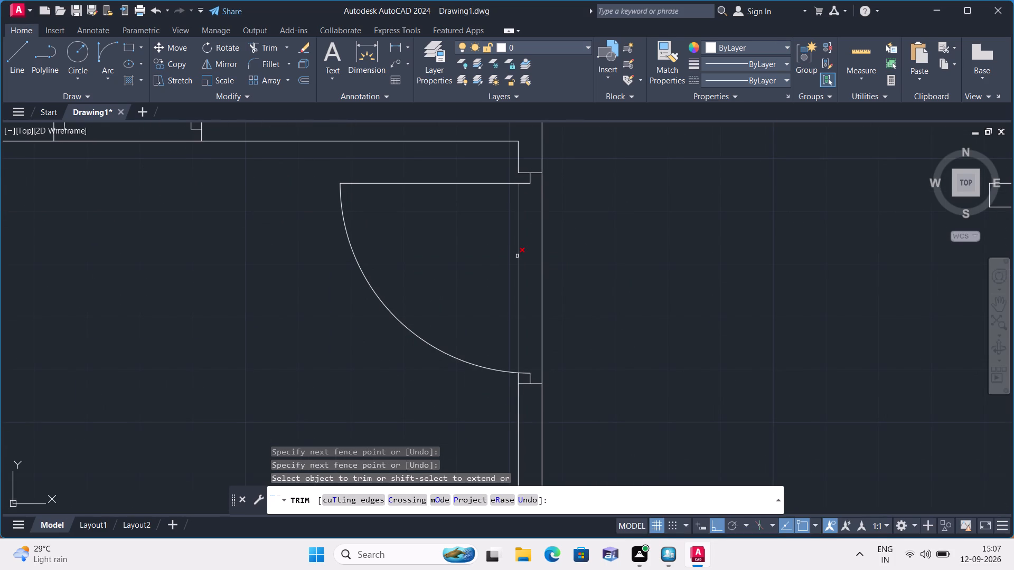
click(520, 257)
middle_drag(518, 256, 419, 106)
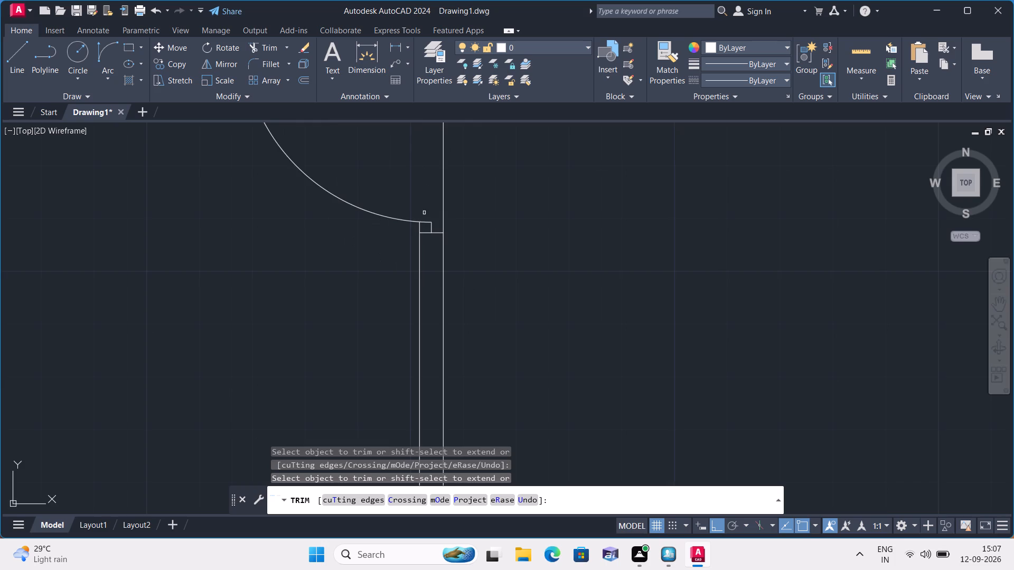
scroll(424, 213, up, 2)
click(410, 248)
Trim the two leftover horizontal lines at the right outer wall beside the passage, including the stub projecting into the passage.
scroll(488, 219, down, 5)
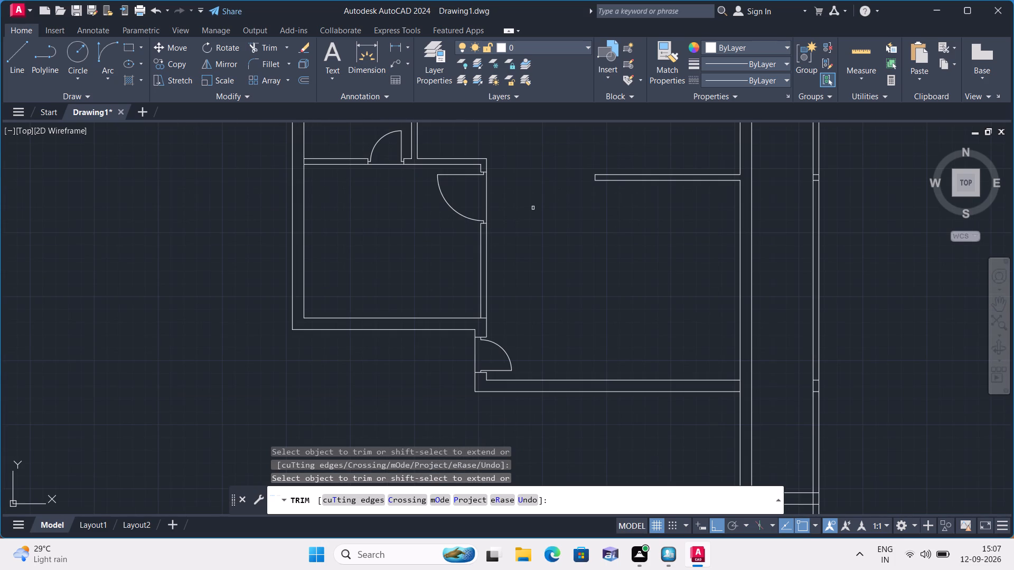
middle_drag(537, 221, 547, 331)
scroll(535, 284, down, 2)
middle_drag(548, 251, 252, 283)
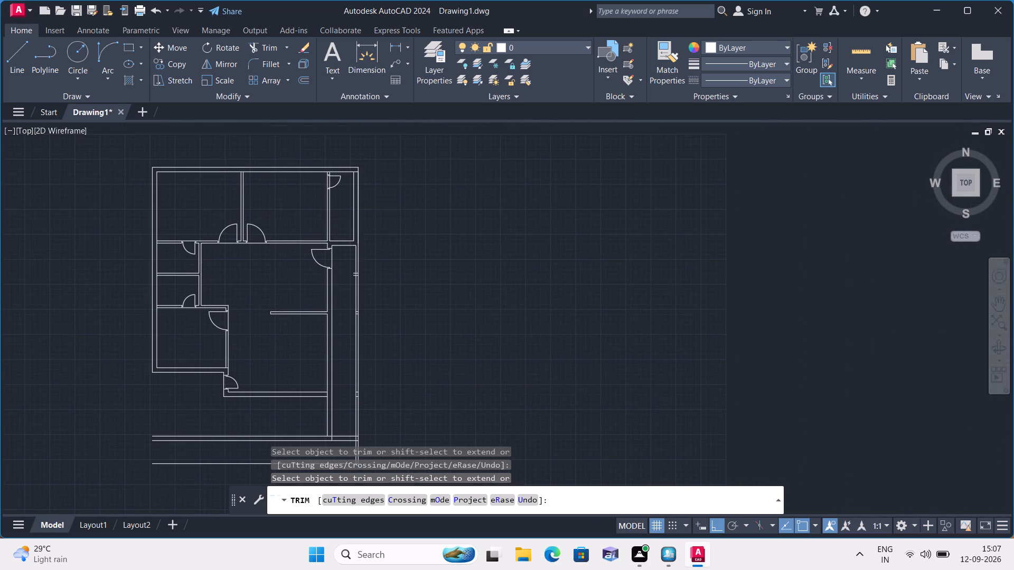
middle_drag(377, 205, 373, 148)
scroll(373, 148, up, 1)
middle_drag(395, 218, 384, 180)
scroll(341, 224, up, 3)
click(273, 205)
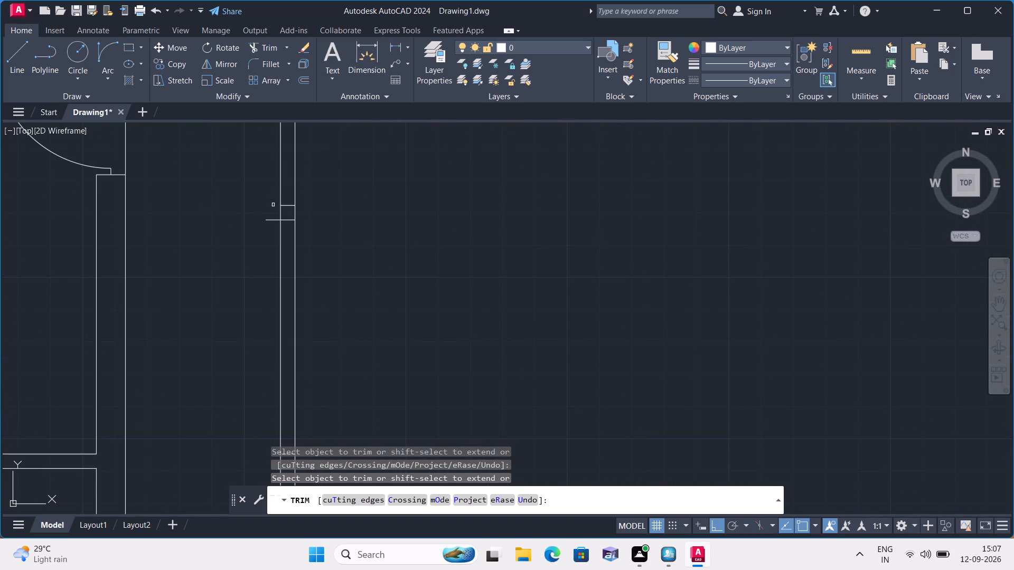
click(273, 220)
click(288, 202)
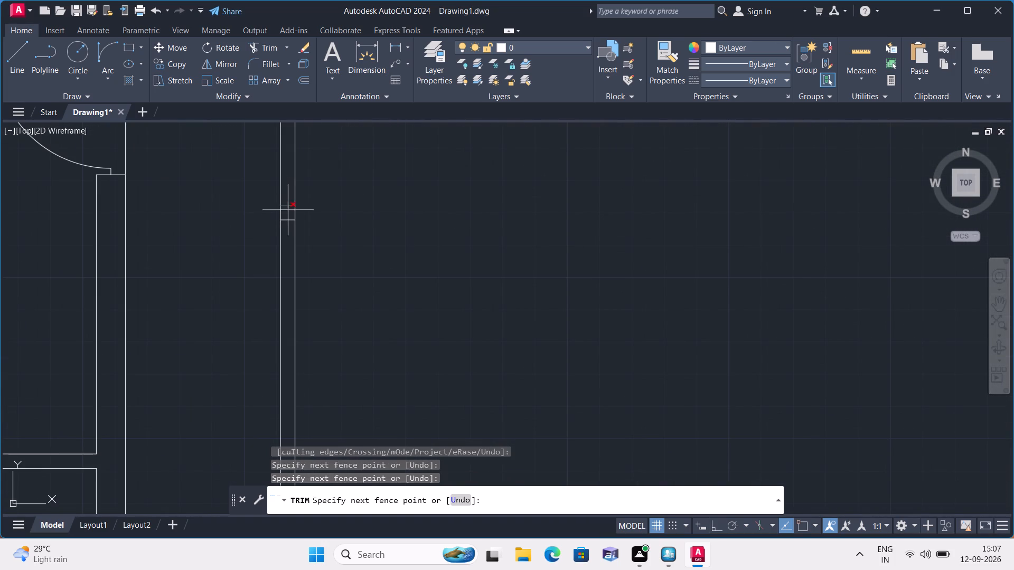
click(290, 224)
Trim the two leftover horizontal segments inside the right outer wall, level with the short free-ended partition.
scroll(305, 204, down, 2)
middle_drag(380, 254, 367, 116)
scroll(379, 253, down, 1)
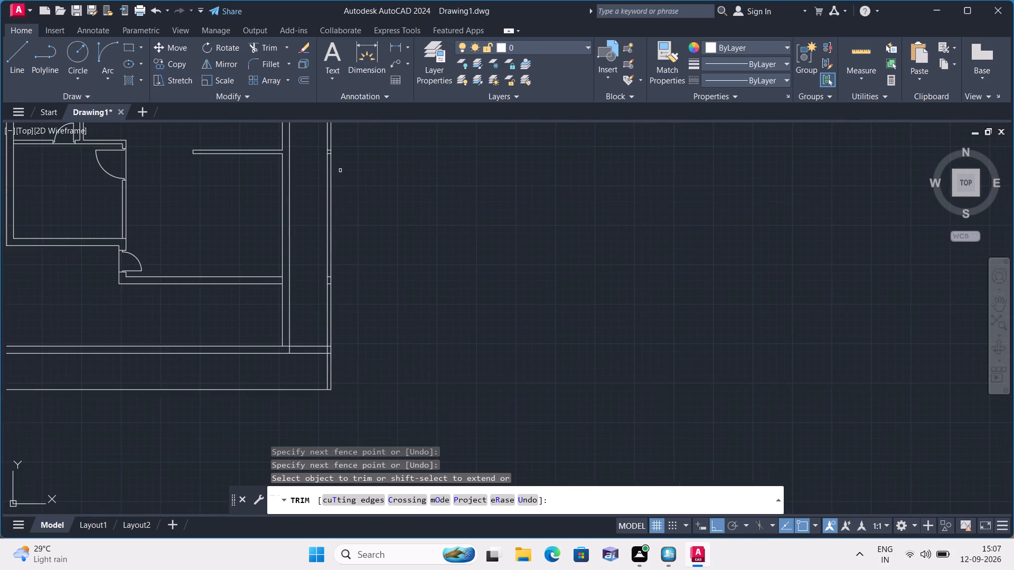
scroll(327, 151, up, 4)
click(326, 132)
click(332, 179)
Trim the two leftover horizontal segments inside the right outer wall, level with the hall's bottom wall.
scroll(361, 167, down, 1)
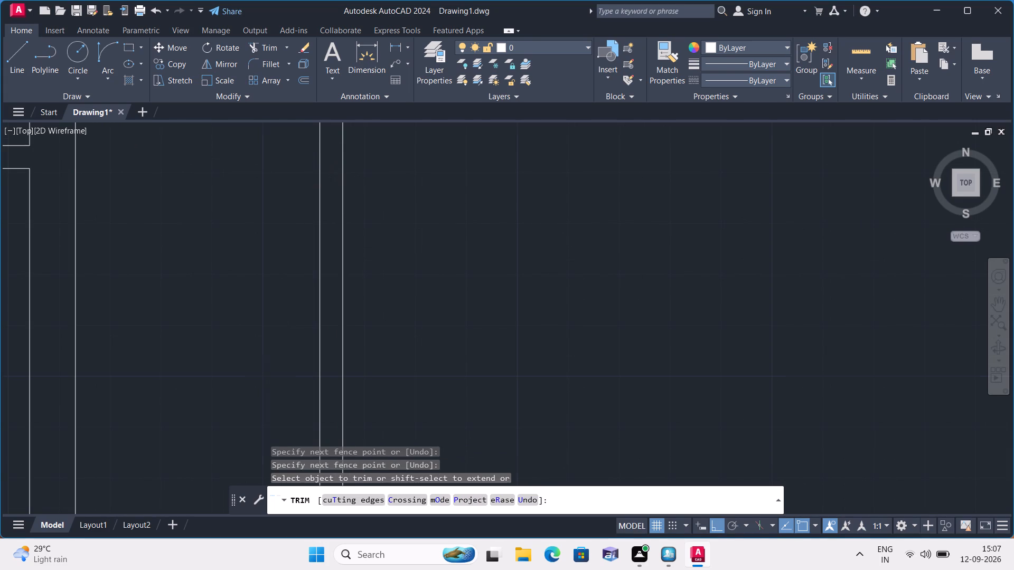
scroll(372, 170, down, 1)
middle_drag(433, 226, 403, 119)
scroll(433, 226, down, 1)
middle_drag(402, 249, 382, 156)
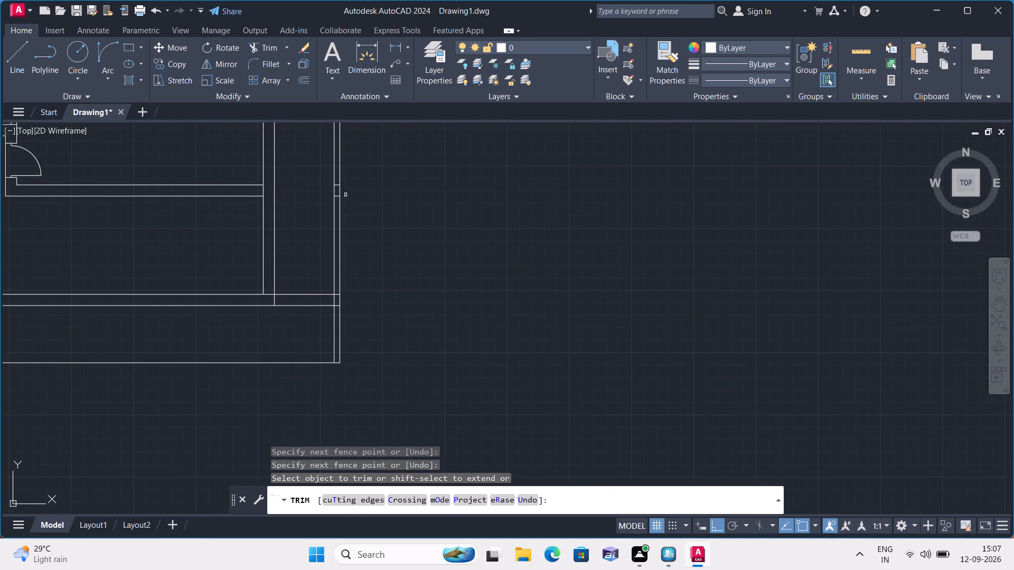
scroll(343, 196, up, 3)
click(312, 145)
click(318, 204)
Trim the lower double wall lines from the passage's inner wall corner across to and inside the right outer wall.
scroll(395, 179, down, 2)
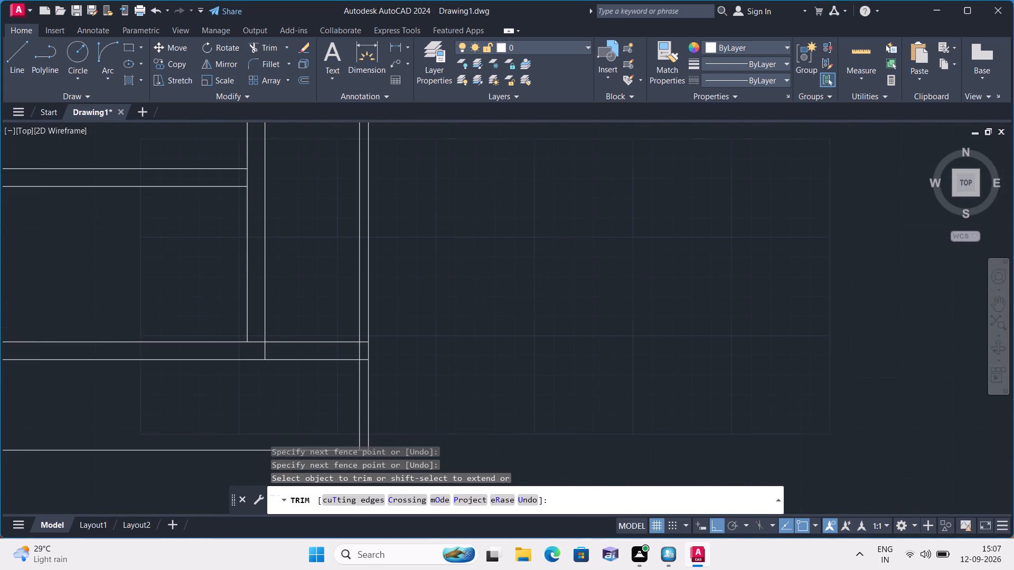
scroll(395, 179, down, 1)
middle_drag(404, 193, 368, 82)
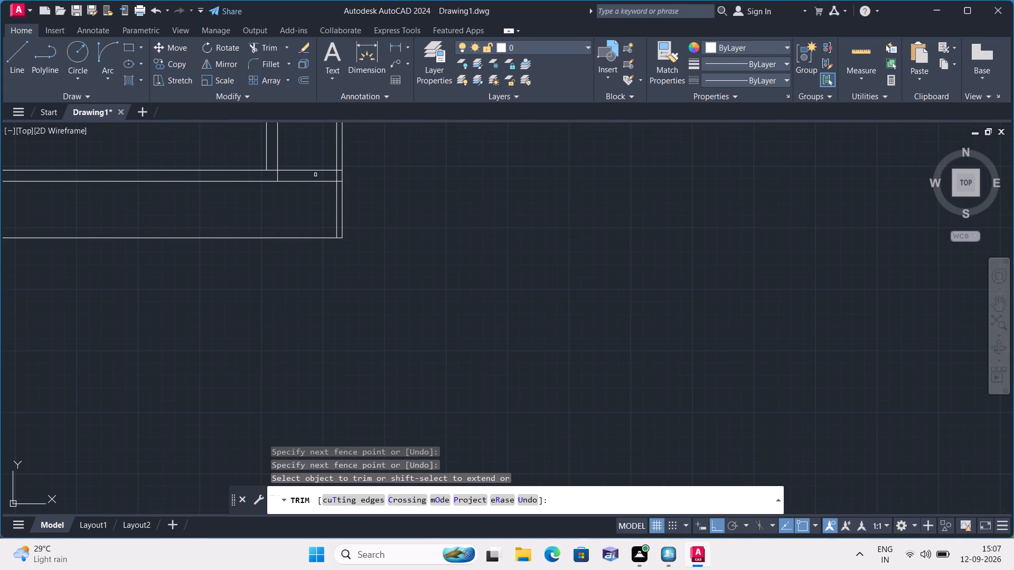
click(310, 168)
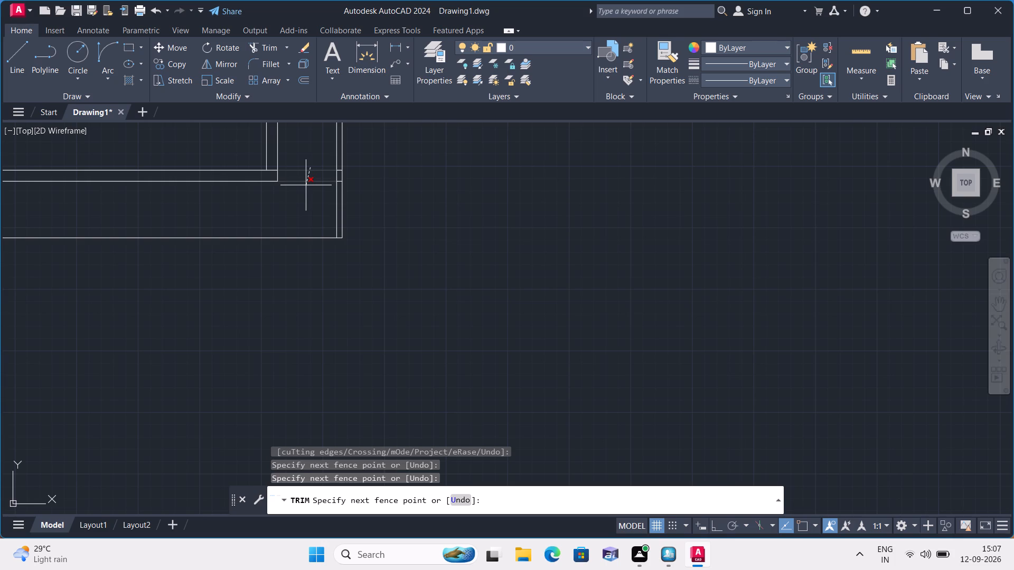
click(306, 185)
scroll(333, 182, up, 3)
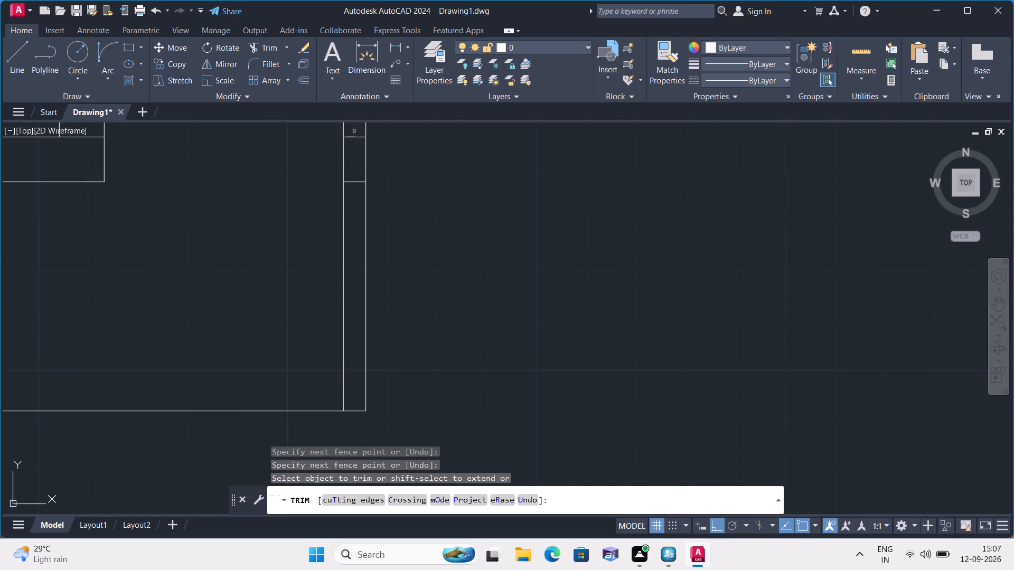
click(354, 130)
click(359, 187)
End the trimming and examine the whole floor plan for remaining overlaps at junctions and door openings.
scroll(376, 169, down, 4)
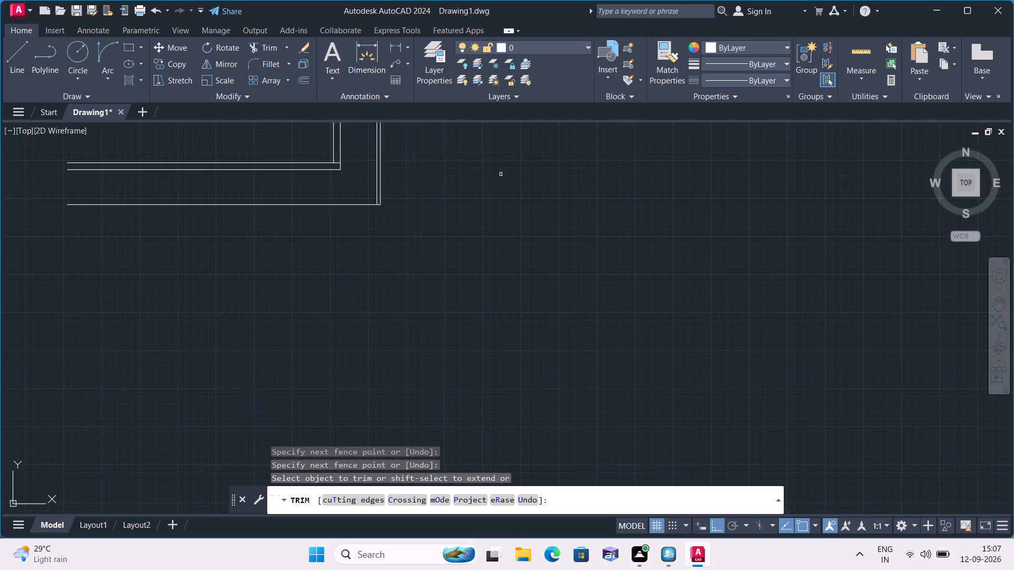
middle_drag(490, 164, 558, 328)
scroll(490, 164, down, 1)
scroll(552, 183, down, 1)
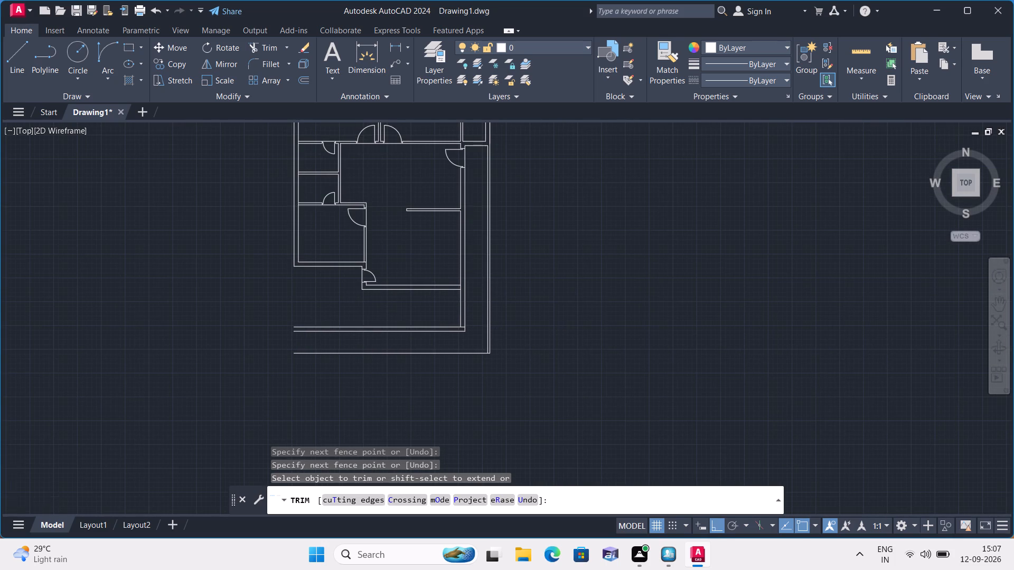
scroll(549, 146, down, 1)
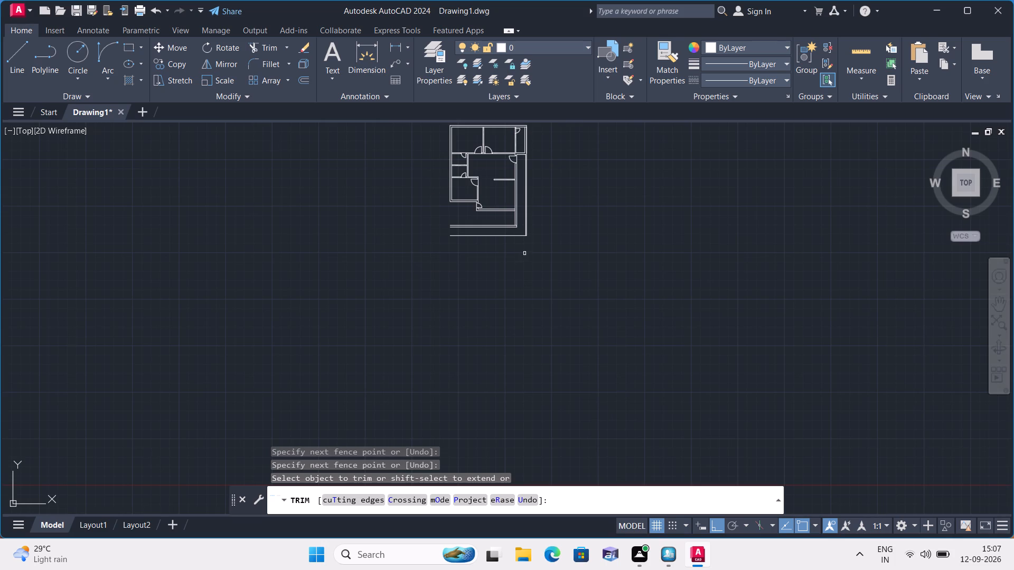
key(Escape)
scroll(470, 164, up, 1)
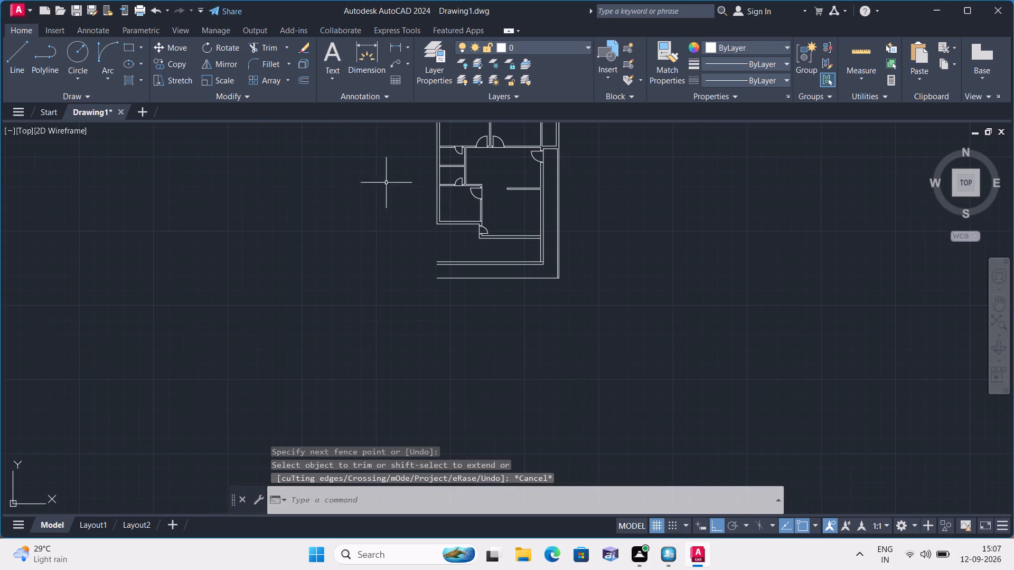
middle_drag(604, 188, 559, 334)
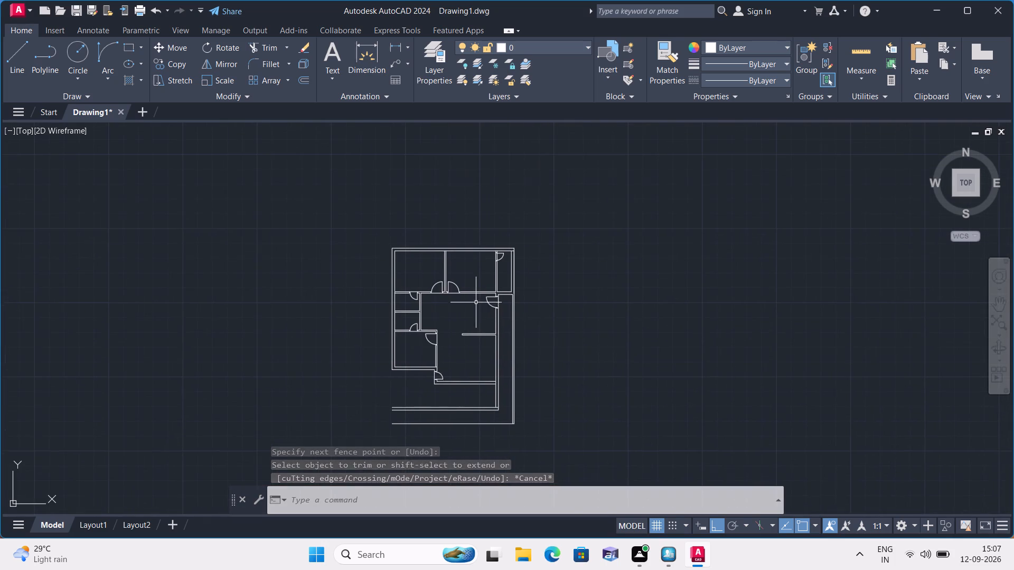
scroll(476, 300, up, 3)
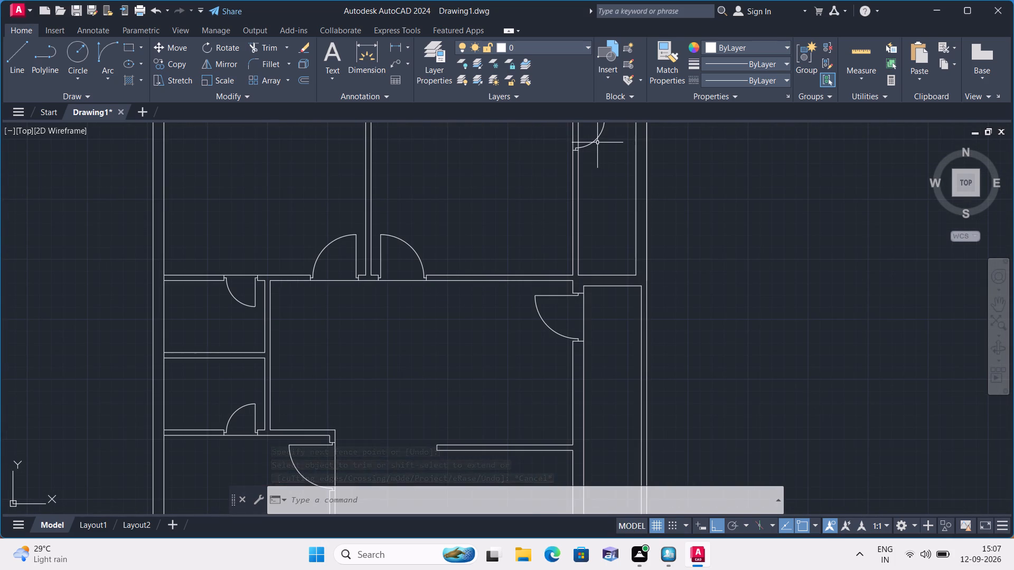
Offset the top outer wall's inner line 7' downward, through the narrow top-right room.
scroll(576, 163, up, 2)
middle_drag(576, 161, 397, 329)
scroll(397, 329, down, 1)
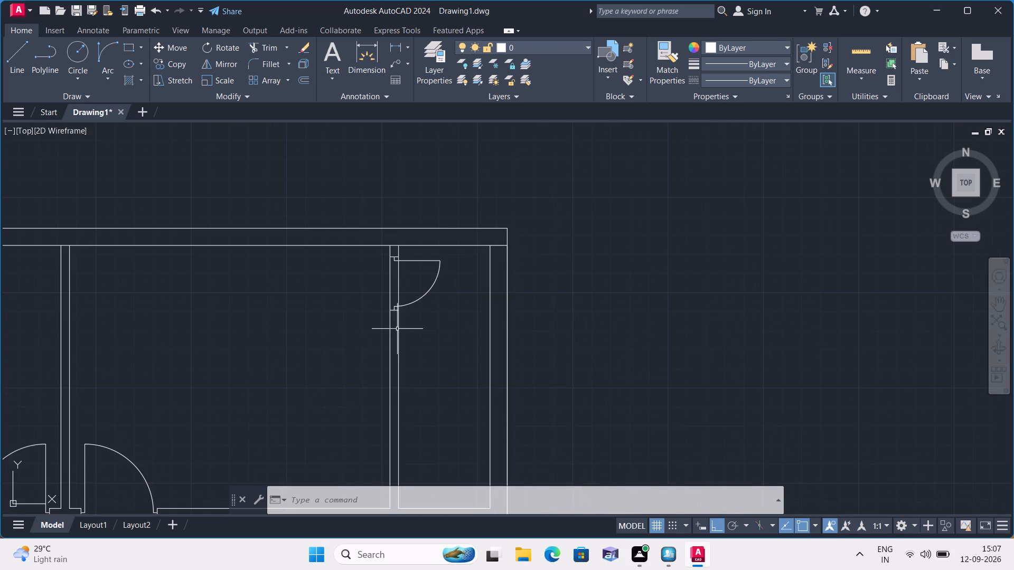
scroll(427, 329, down, 1)
middle_drag(427, 329, 434, 289)
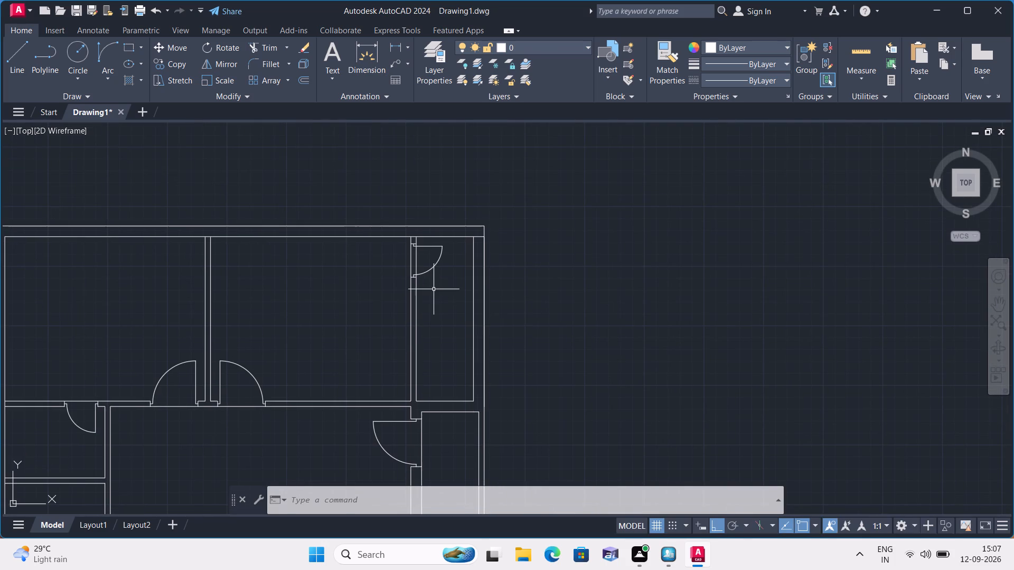
text(offset)
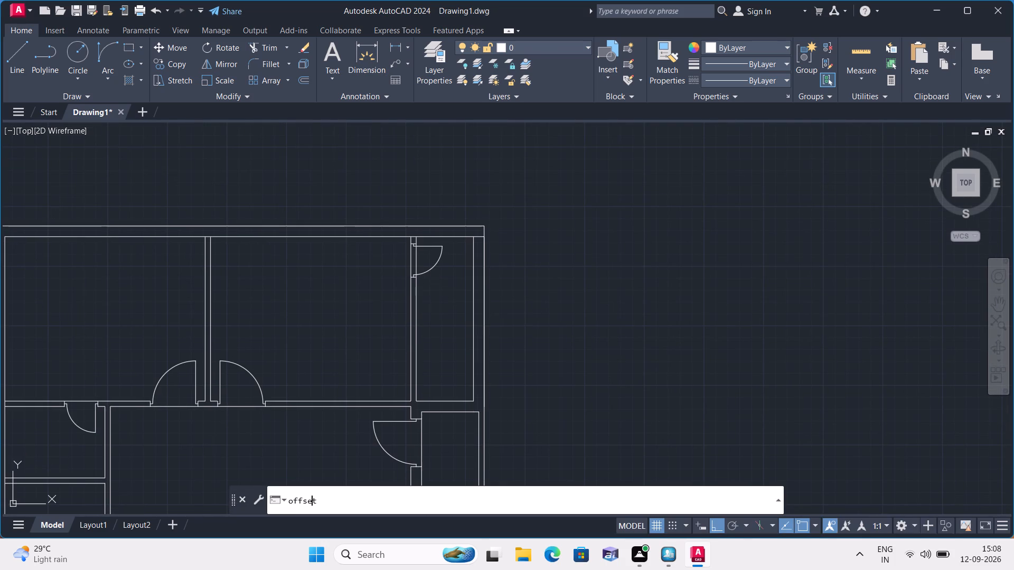
key(space)
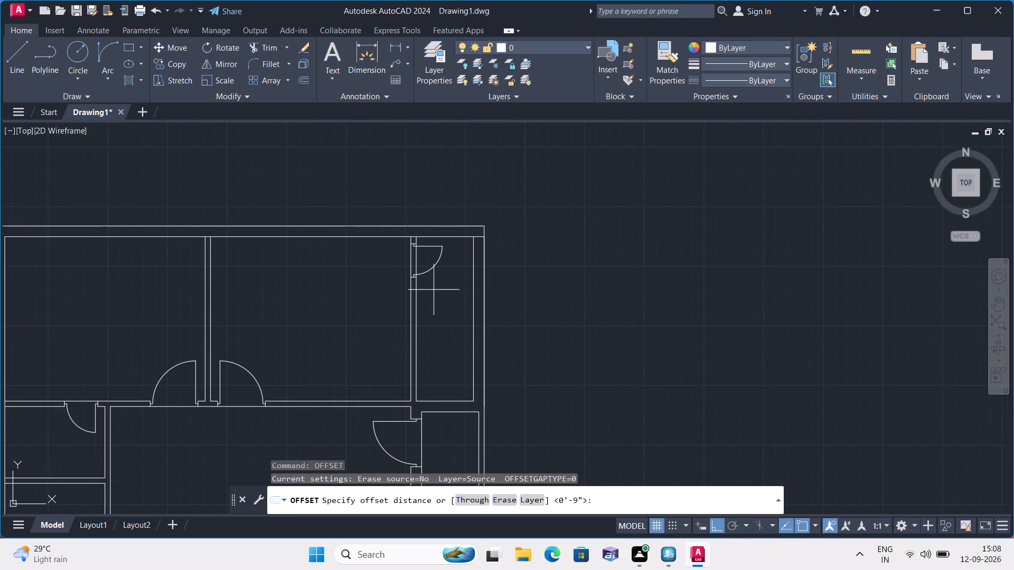
text(7')
key(space)
click(456, 239)
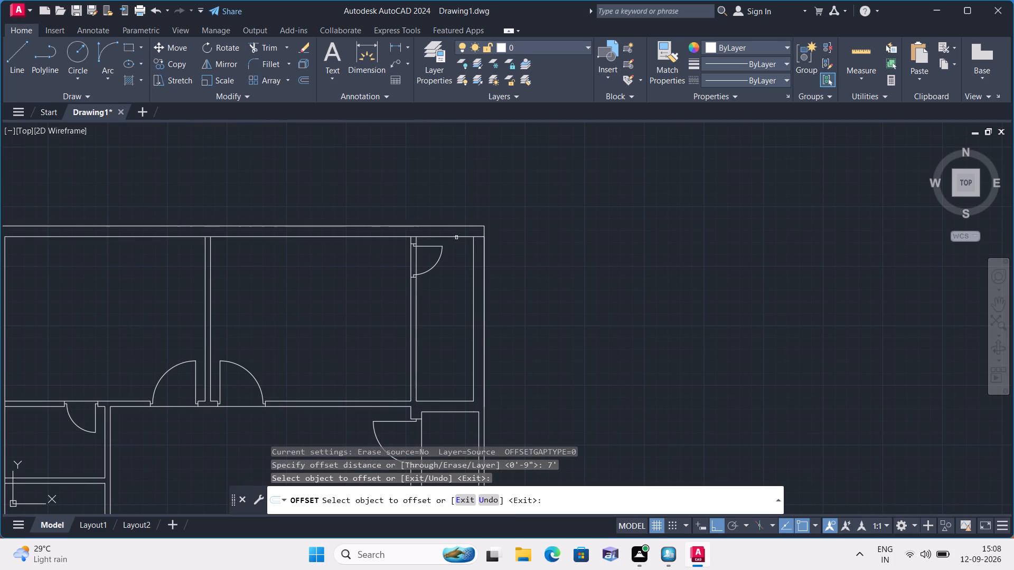
click(456, 237)
click(440, 310)
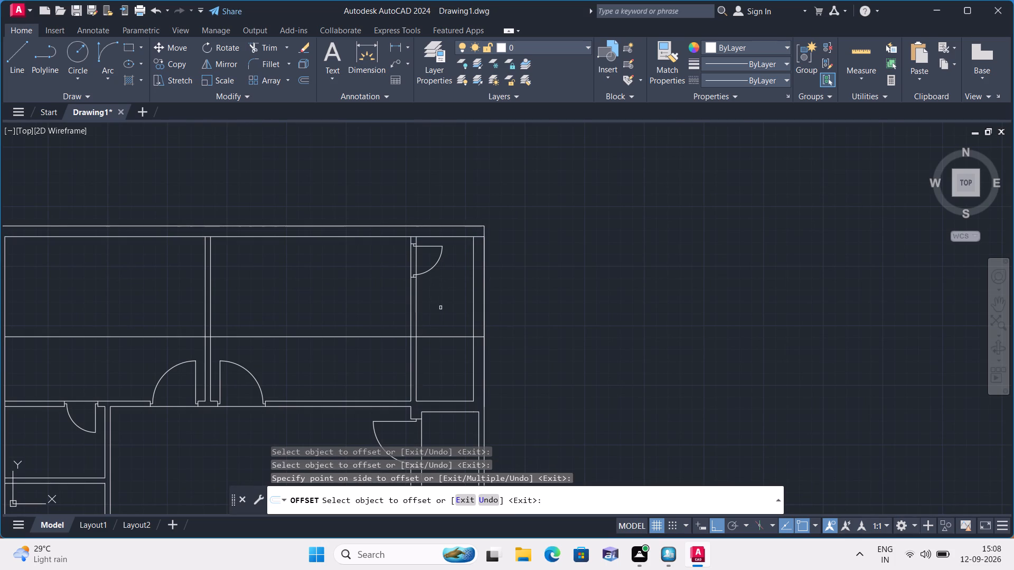
key(space)
Offset the new horizontal line 9" downward to form a wall across the narrow top-right room.
key(space)
text(9")
key(space)
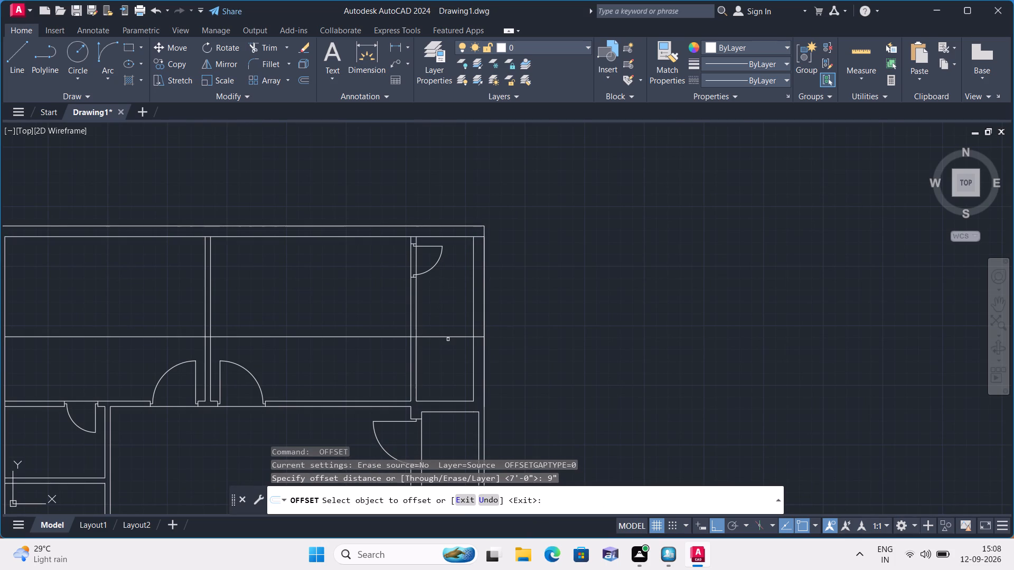
click(448, 336)
click(449, 359)
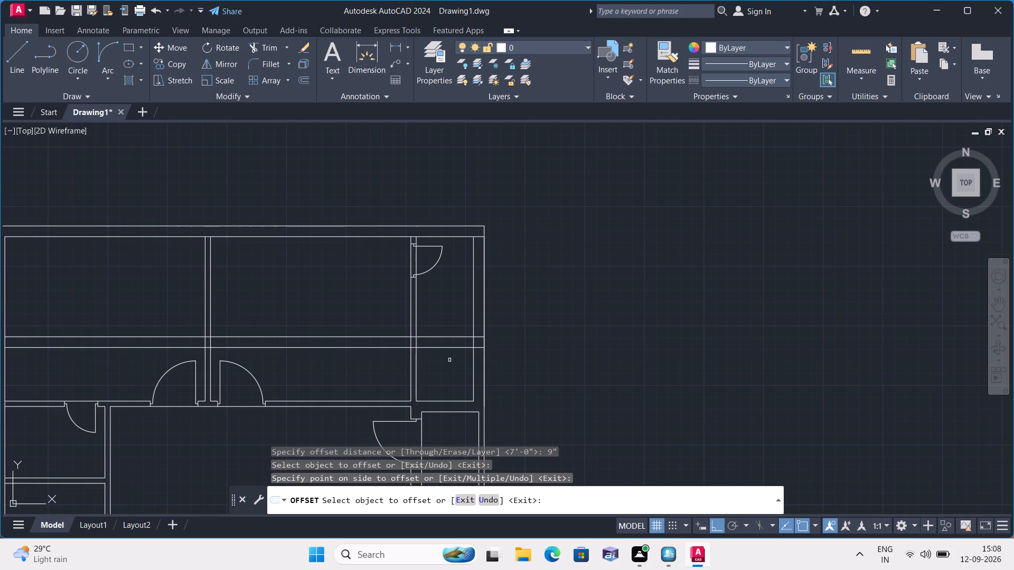
key(Escape)
Trim the new wall's two lines out of both large upper rooms and the partition between them.
text(trim)
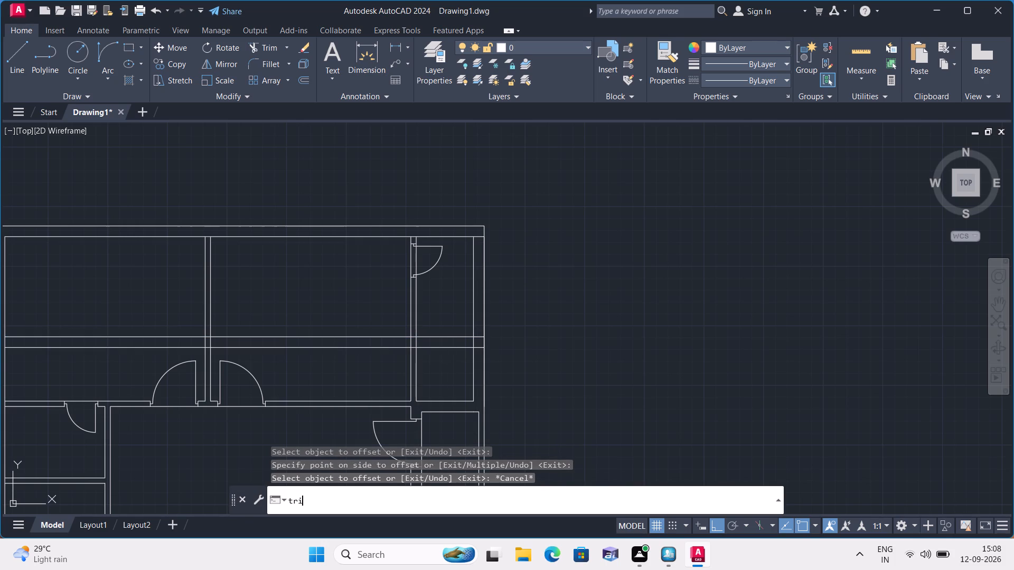
key(space)
click(379, 354)
click(366, 329)
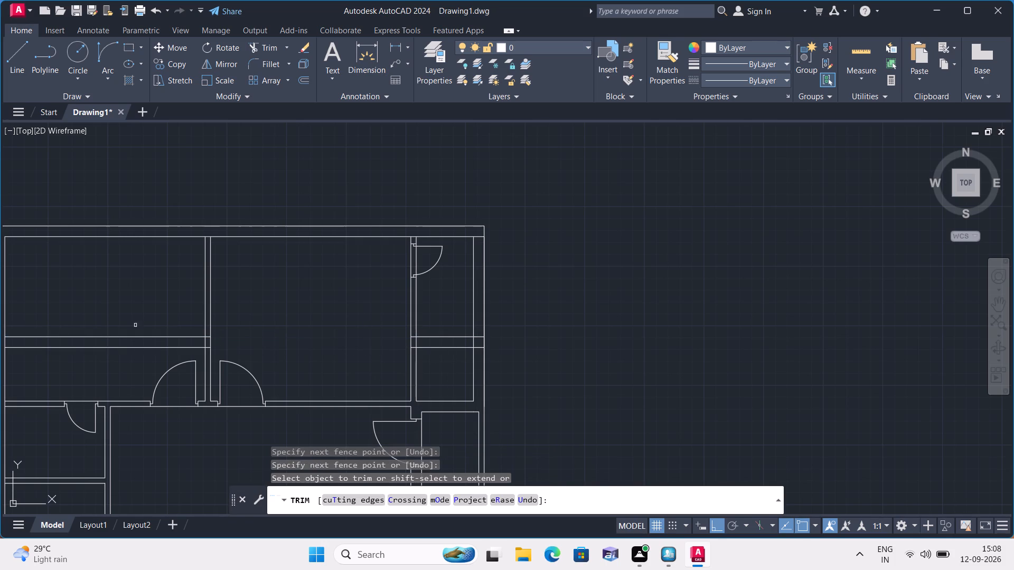
drag(130, 350, 137, 328)
scroll(136, 321, down, 1)
middle_drag(136, 321, 148, 320)
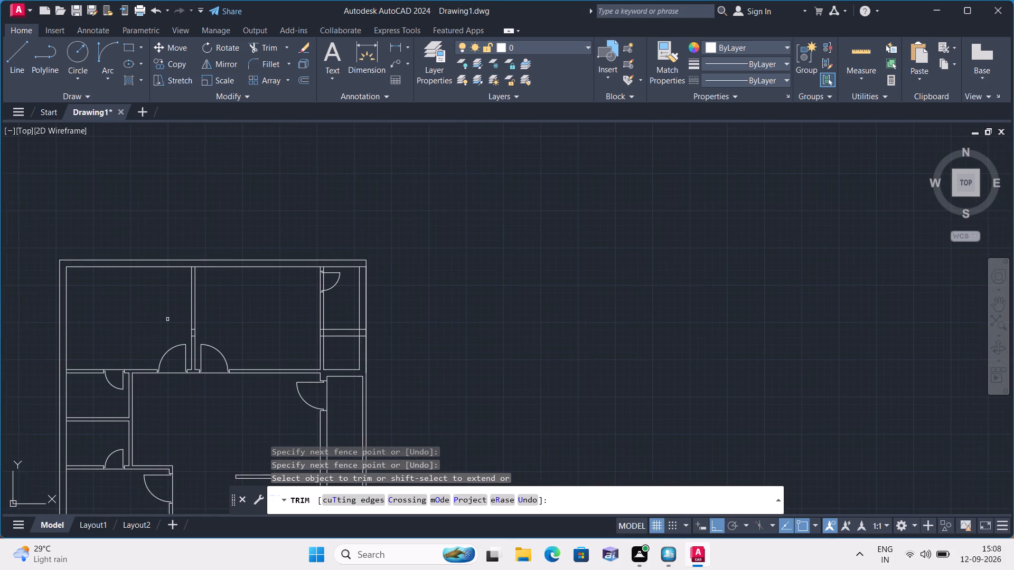
scroll(167, 319, up, 3)
click(264, 397)
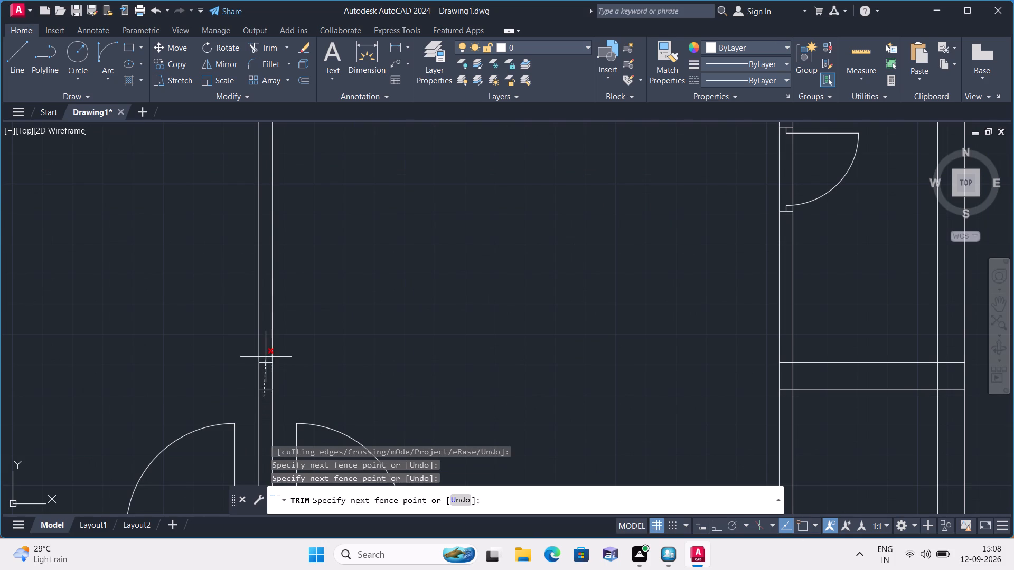
click(266, 357)
Trim the overlapping lines where the new 9" wall meets the narrow room's left partition and, along its upper edge, the right outer wall.
scroll(544, 331, down, 2)
middle_drag(544, 330, 404, 280)
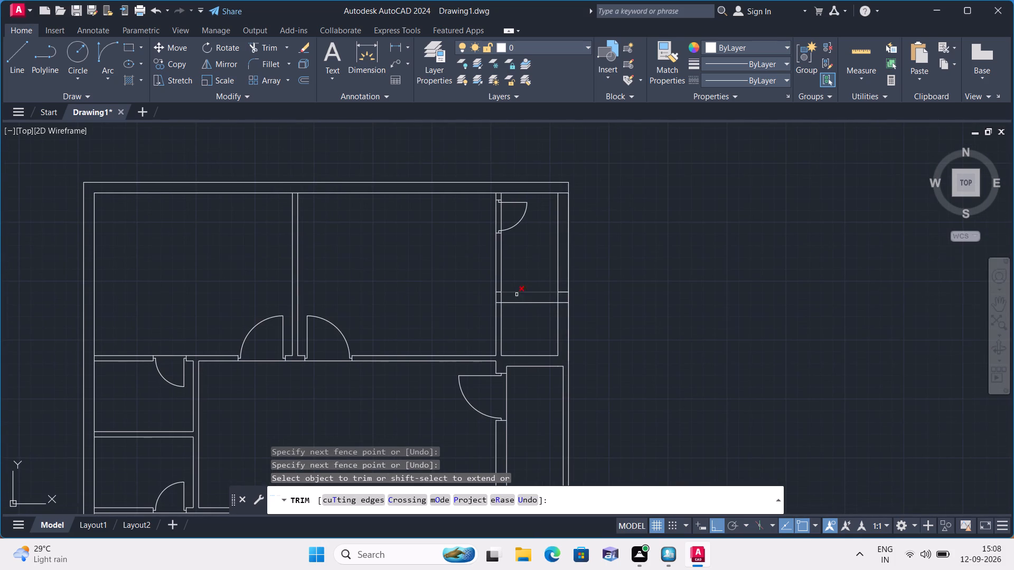
scroll(510, 298, up, 2)
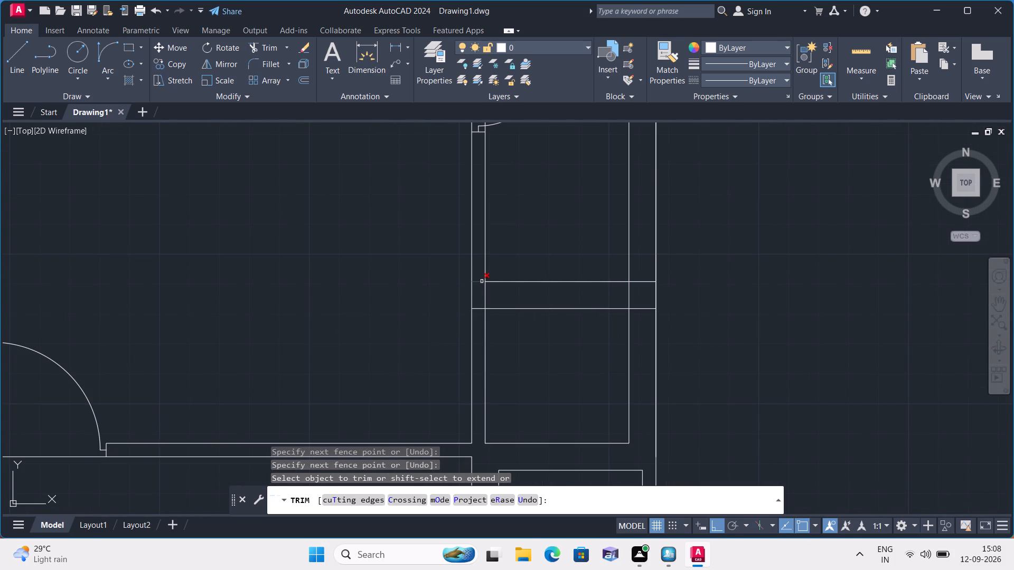
click(482, 281)
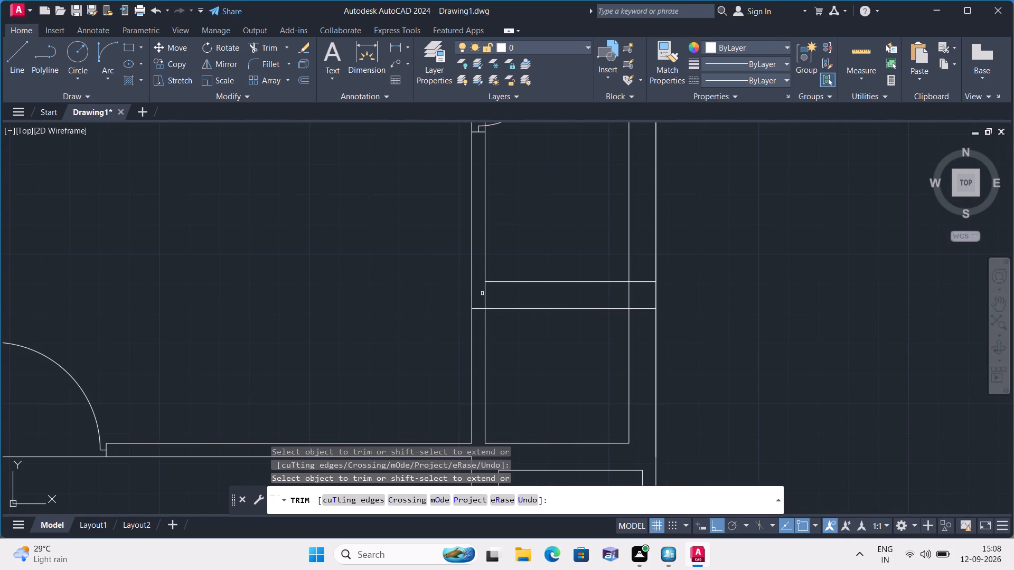
click(485, 291)
click(481, 308)
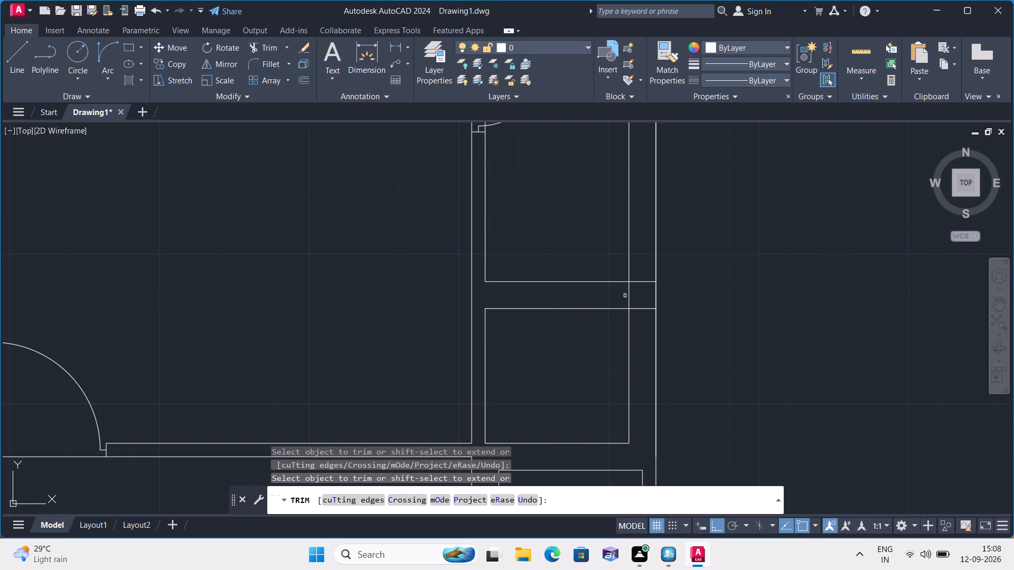
click(625, 294)
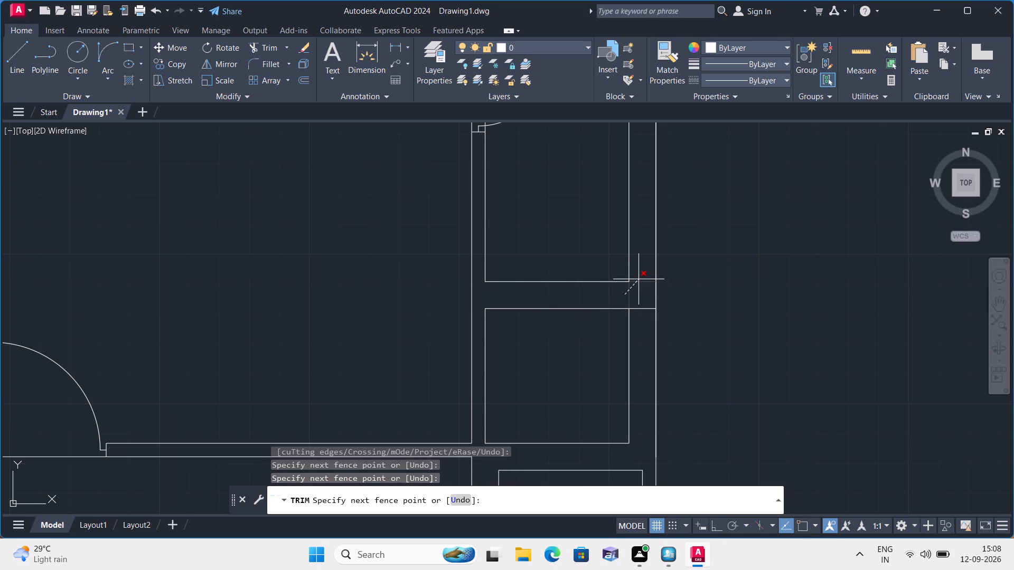
click(639, 279)
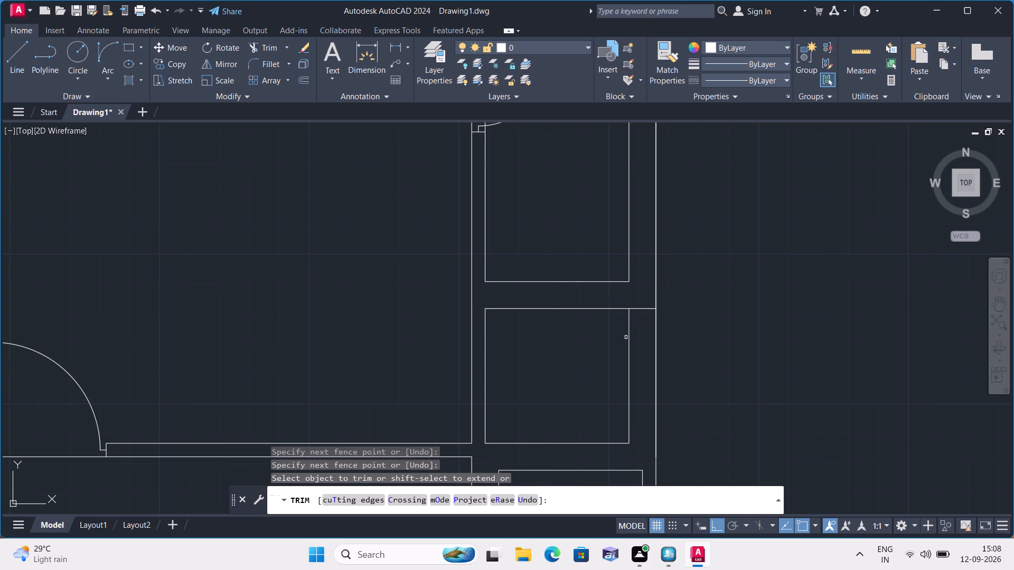
Below the new wall, trim the right wall's old inner line and the two horizontal lines separating the small space from the passage.
scroll(618, 351, down, 1)
middle_drag(604, 364, 586, 294)
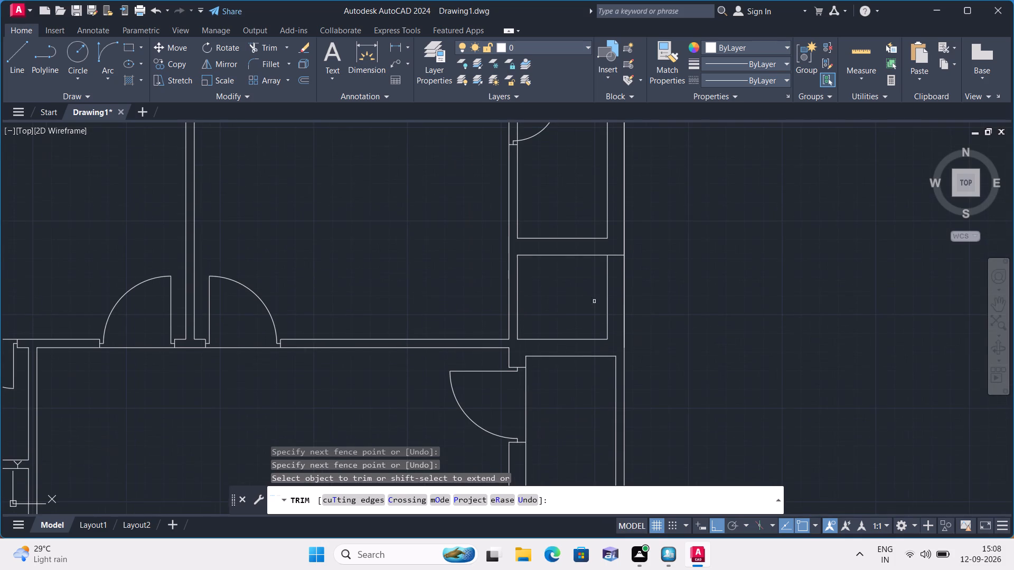
click(608, 313)
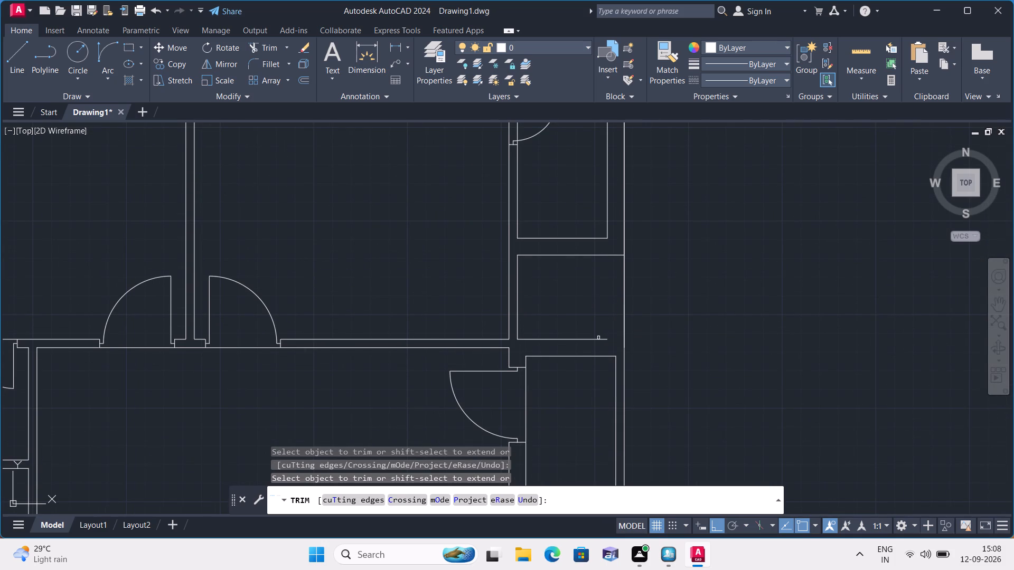
click(598, 338)
click(563, 356)
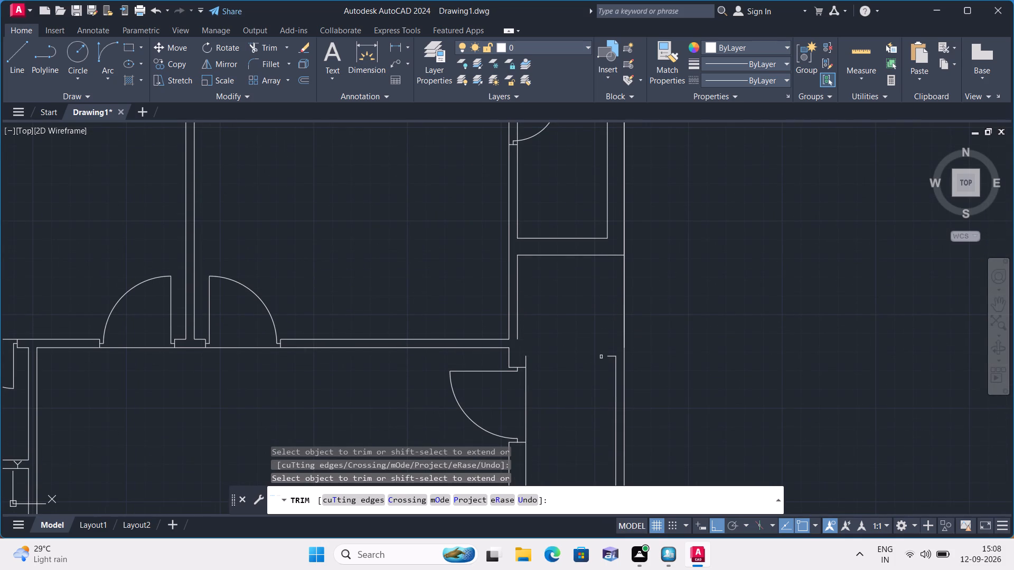
click(608, 357)
Extend the passage's two vertical side lines up to the new 9" wall's lower line.
key(Escape)
text(extend)
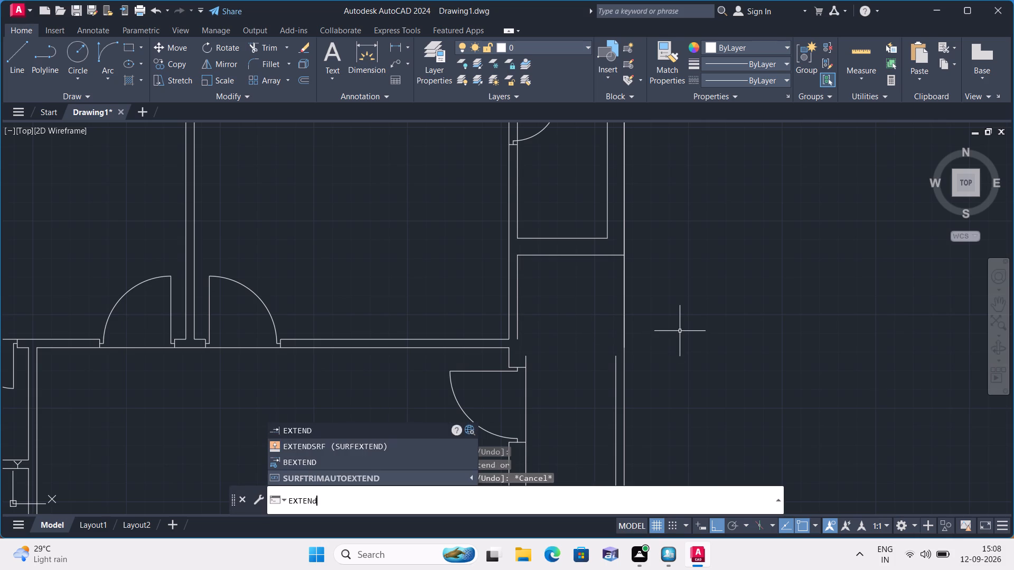
key(space)
click(617, 356)
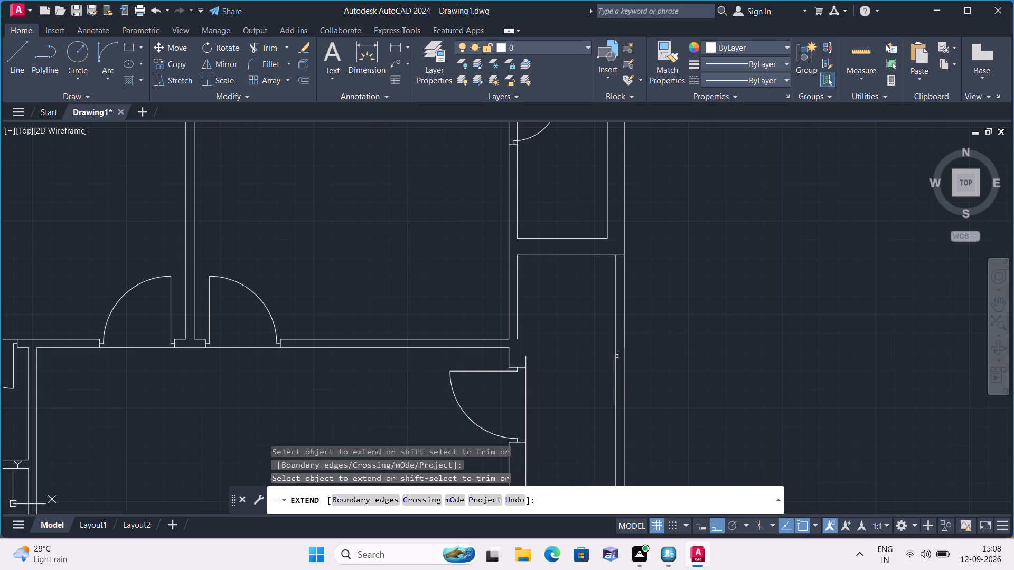
click(525, 360)
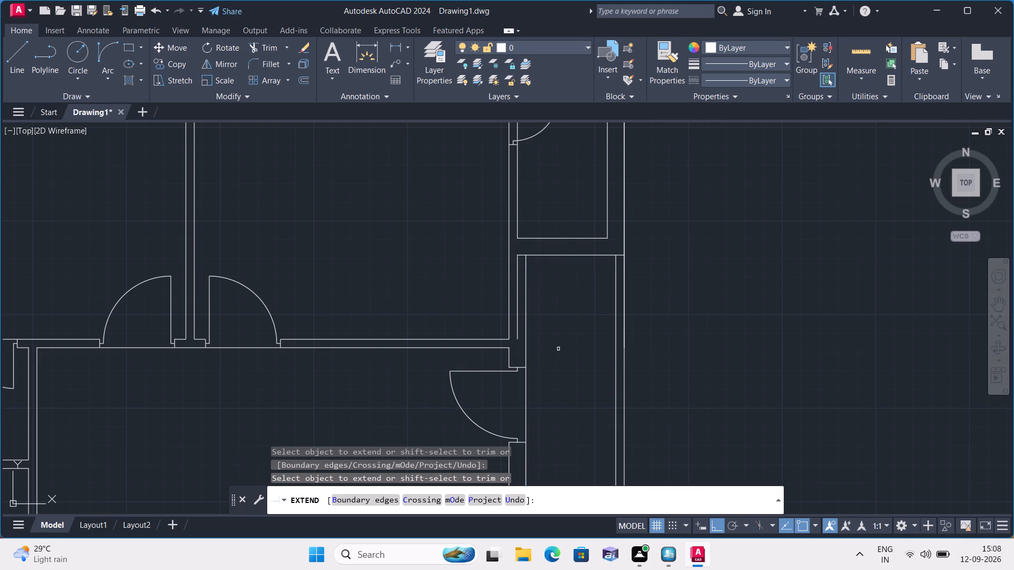
key(Escape)
Erase the leftover short vertical line beside the passage's left side and trim the overhanging end of the new wall's lower line.
click(516, 314)
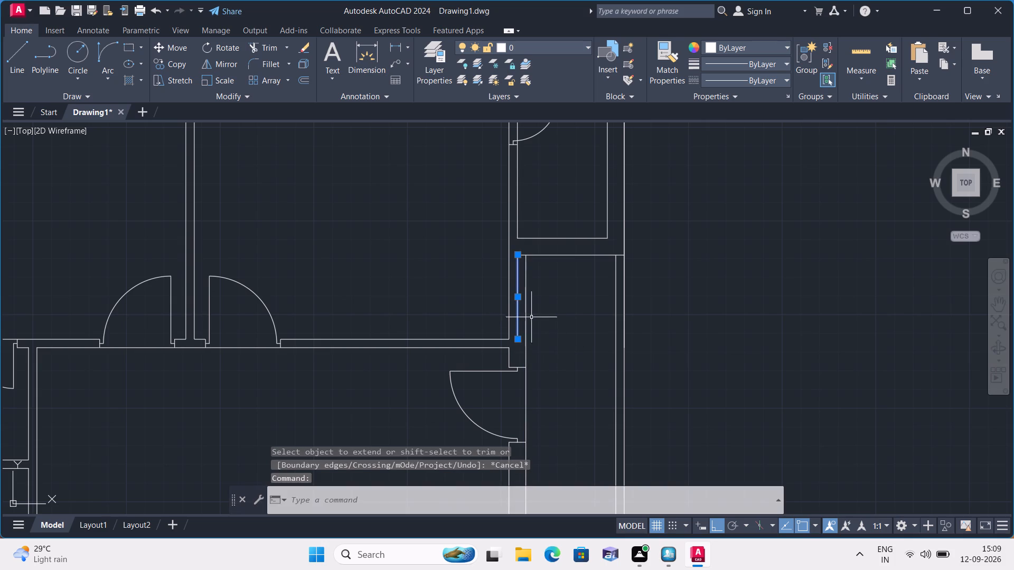
key(Delete)
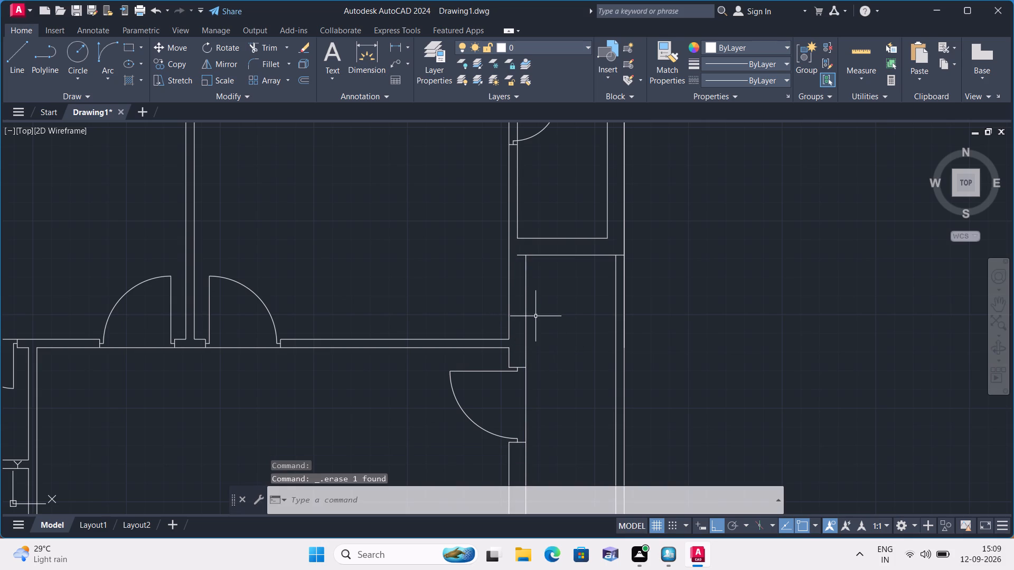
text(trim)
key(space)
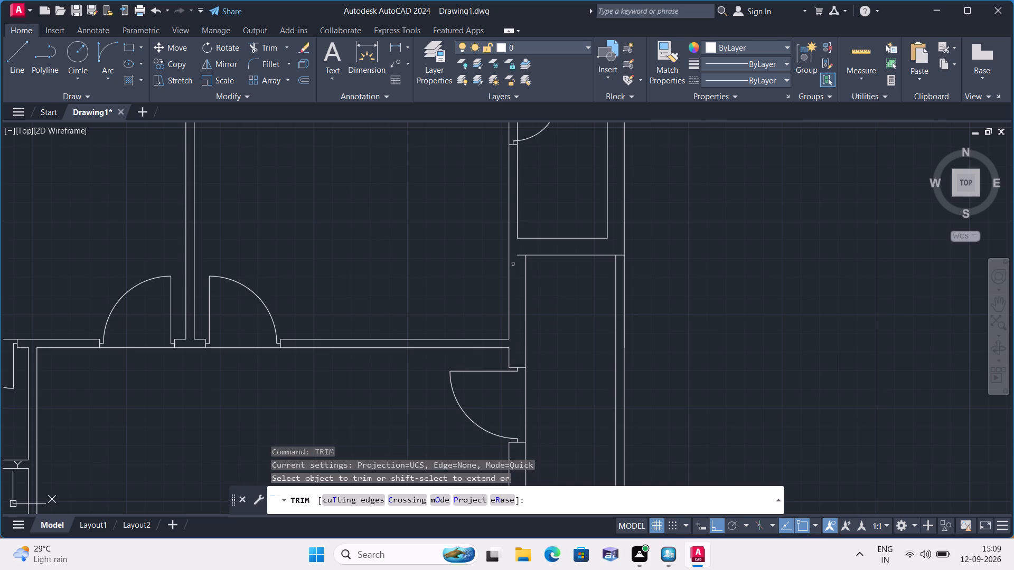
click(519, 256)
key(Escape)
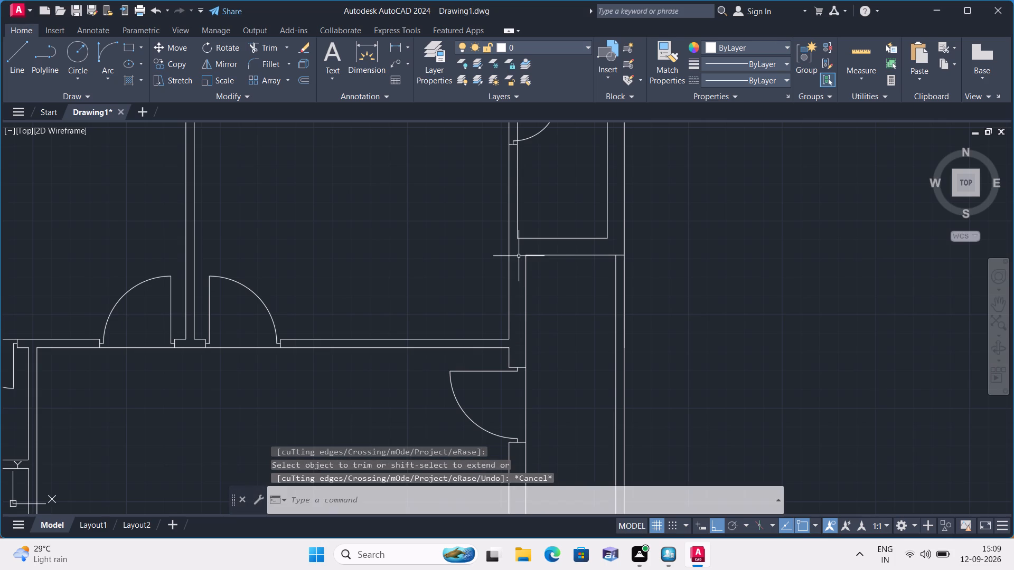
Trim the partition's inner line across the door opening and frame pieces of the small upper-right room.
scroll(519, 256, down, 1)
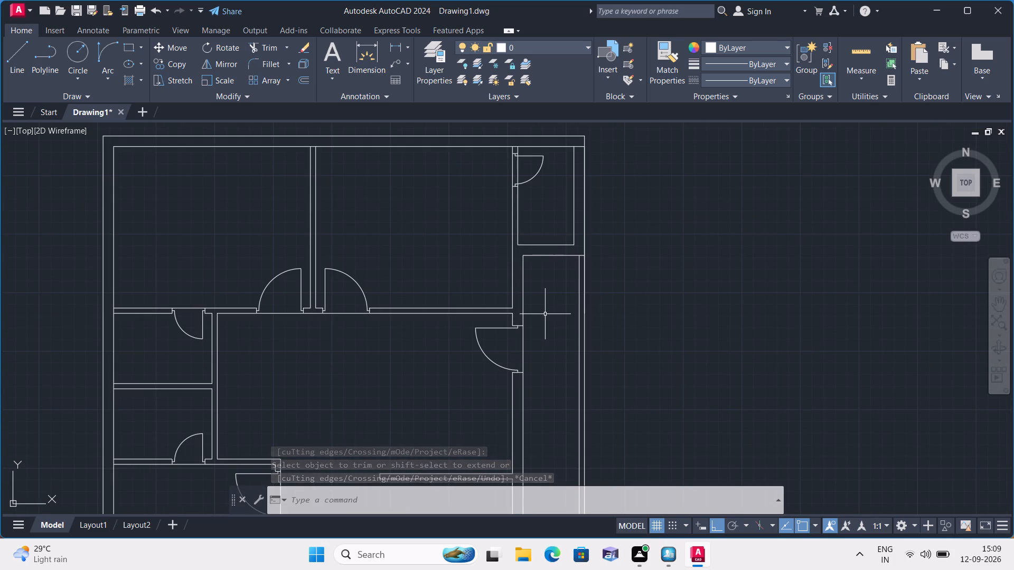
key(space)
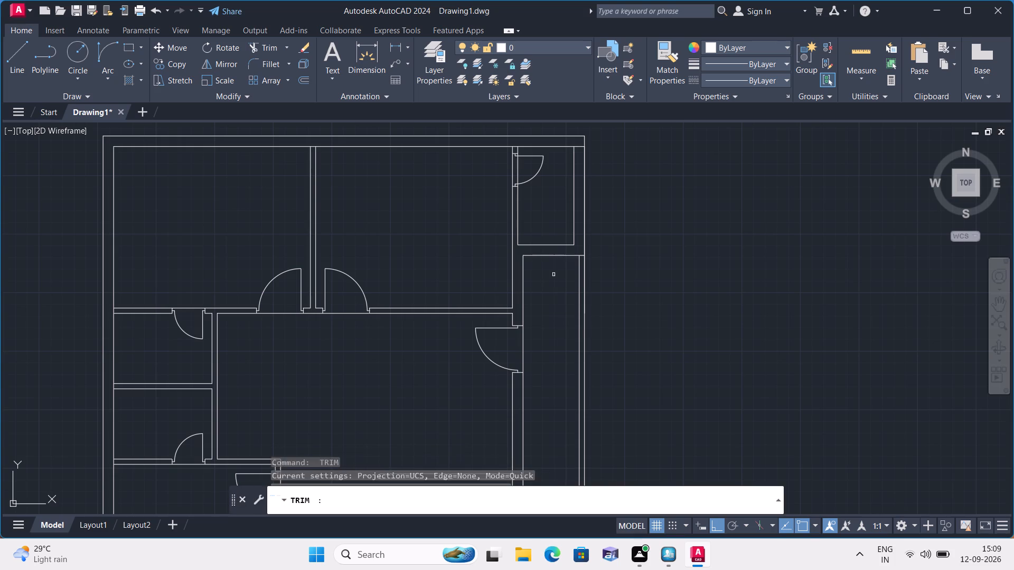
scroll(512, 159, up, 2)
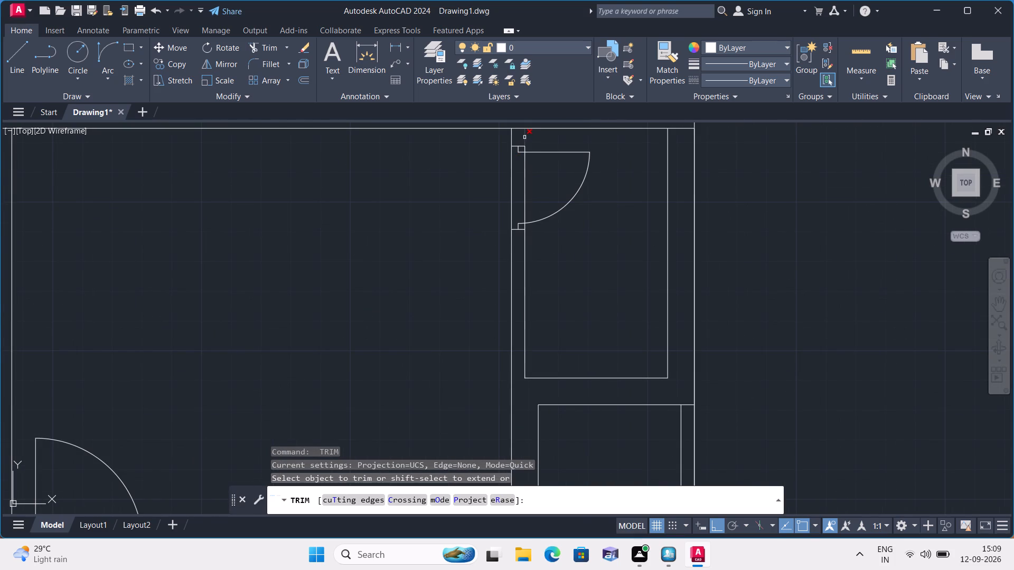
click(523, 149)
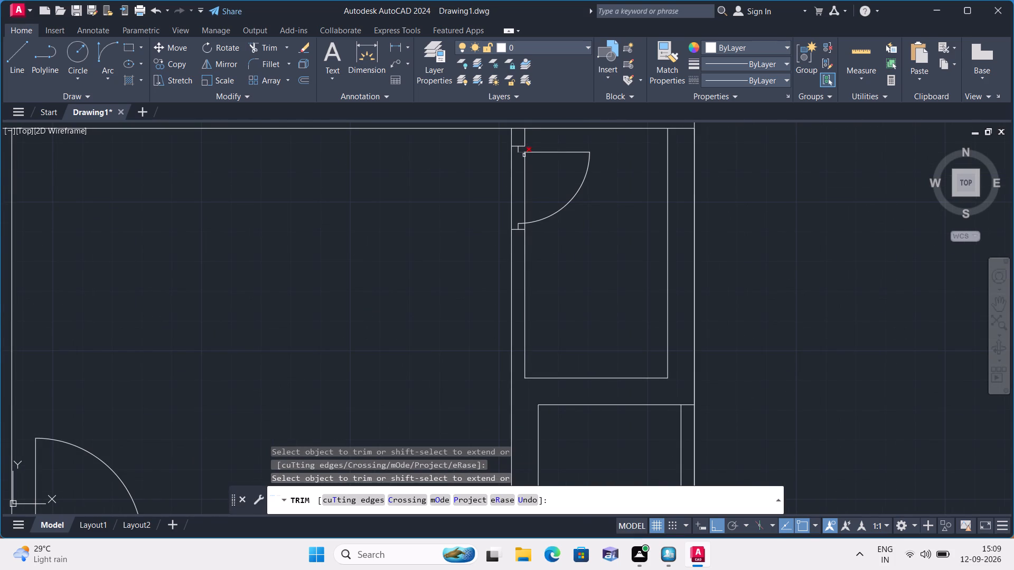
click(524, 168)
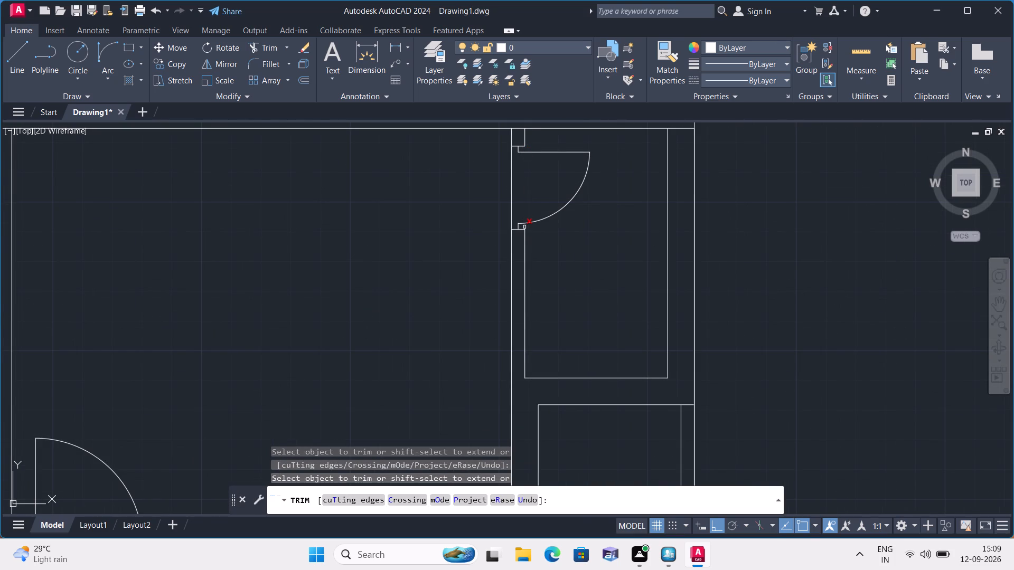
click(524, 227)
key(Escape)
Offset the leaf lines of the two adjacent upper-room doors 1" toward their swing arcs.
scroll(599, 265, down, 2)
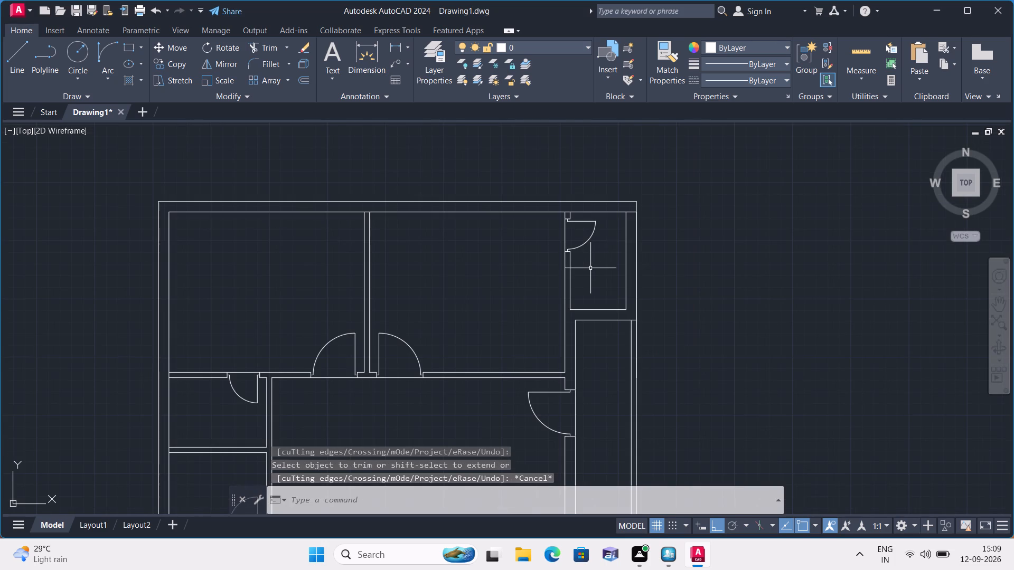
text(offset 1")
key(space)
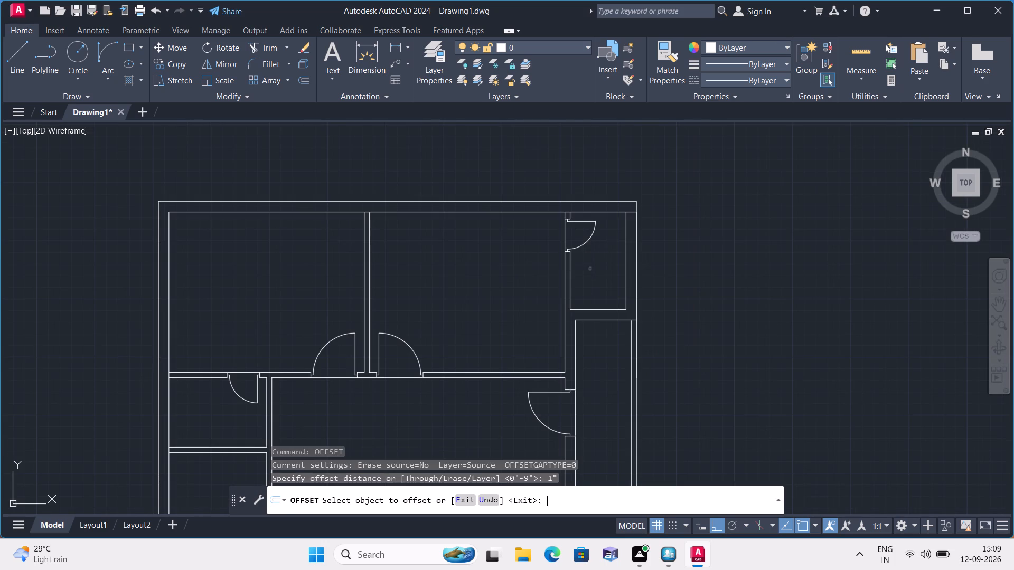
scroll(349, 362, up, 2)
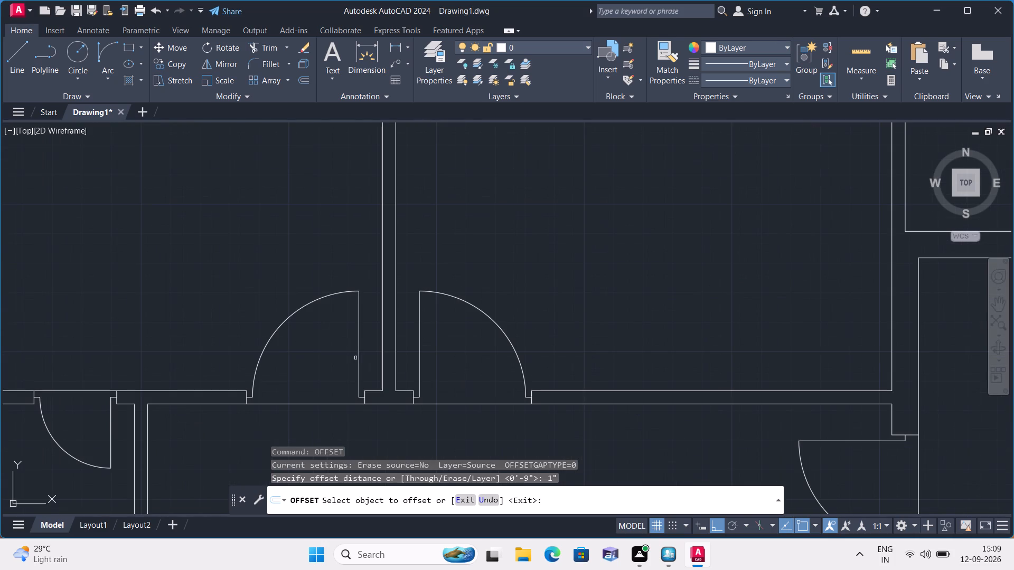
click(358, 354)
click(345, 359)
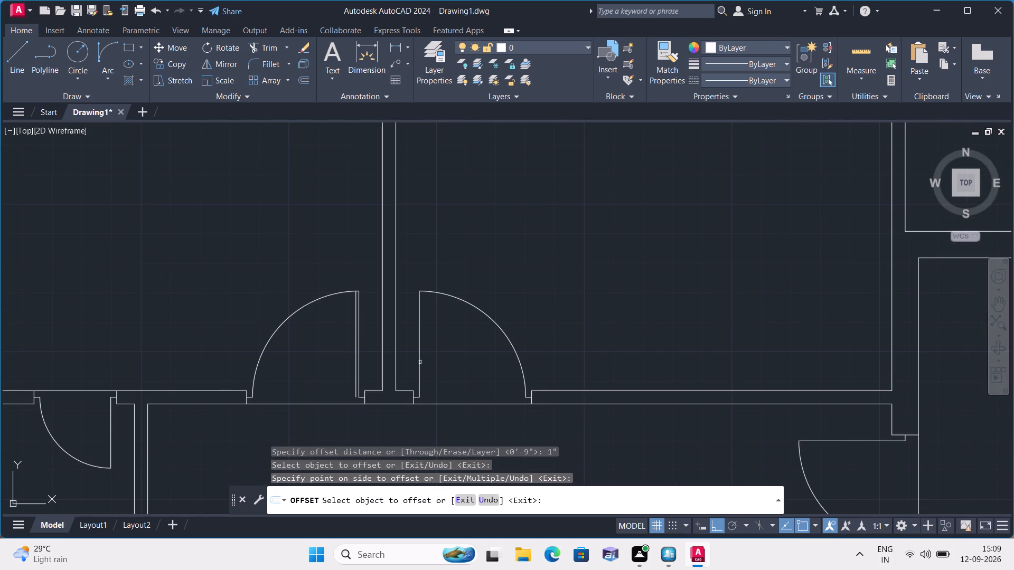
click(420, 361)
click(445, 365)
Offset the leaf lines of the two small left-side rooms' doors and the lower-left room's door 1" toward their swing arcs.
middle_drag(458, 426, 459, 347)
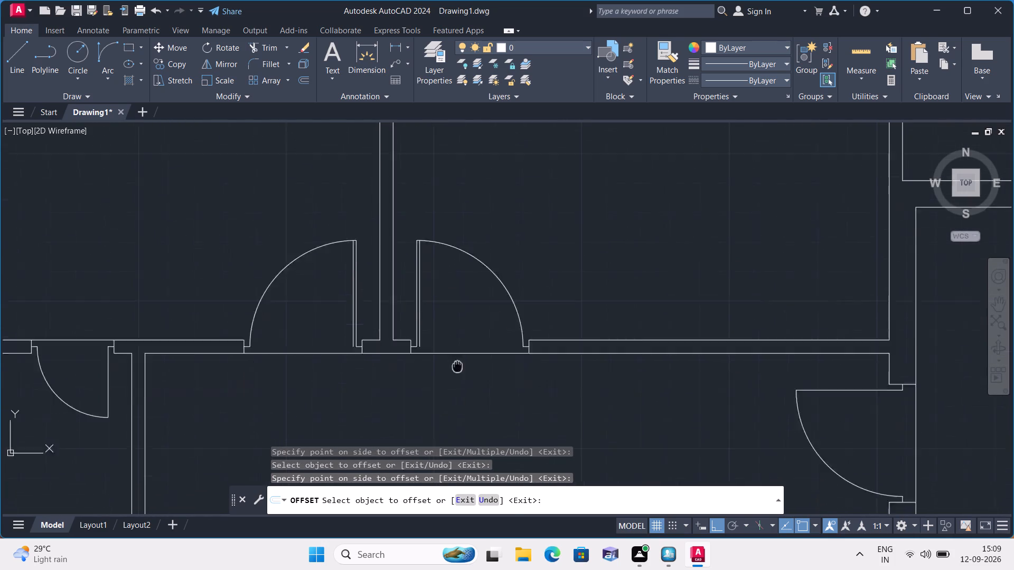
middle_drag(459, 347, 472, 291)
scroll(472, 291, down, 1)
scroll(249, 288, up, 2)
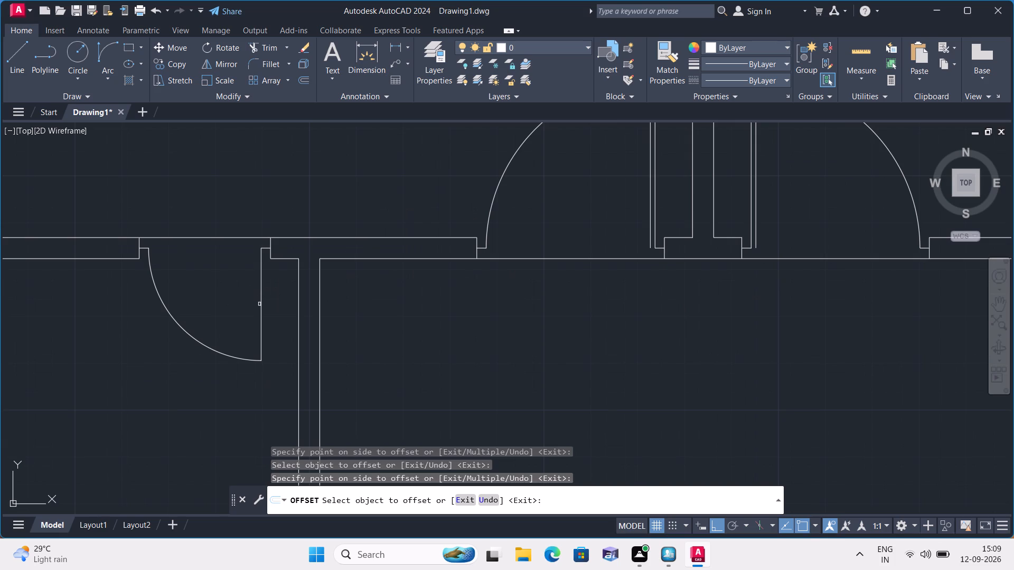
click(260, 304)
click(243, 302)
scroll(259, 310, down, 2)
middle_drag(415, 365, 387, 306)
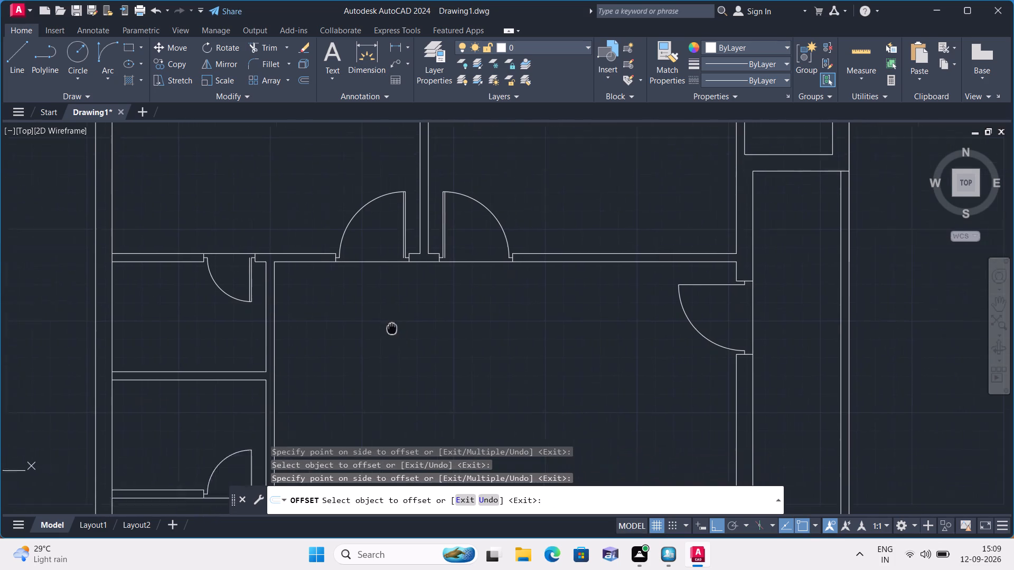
middle_drag(387, 306, 386, 297)
middle_drag(302, 396, 340, 292)
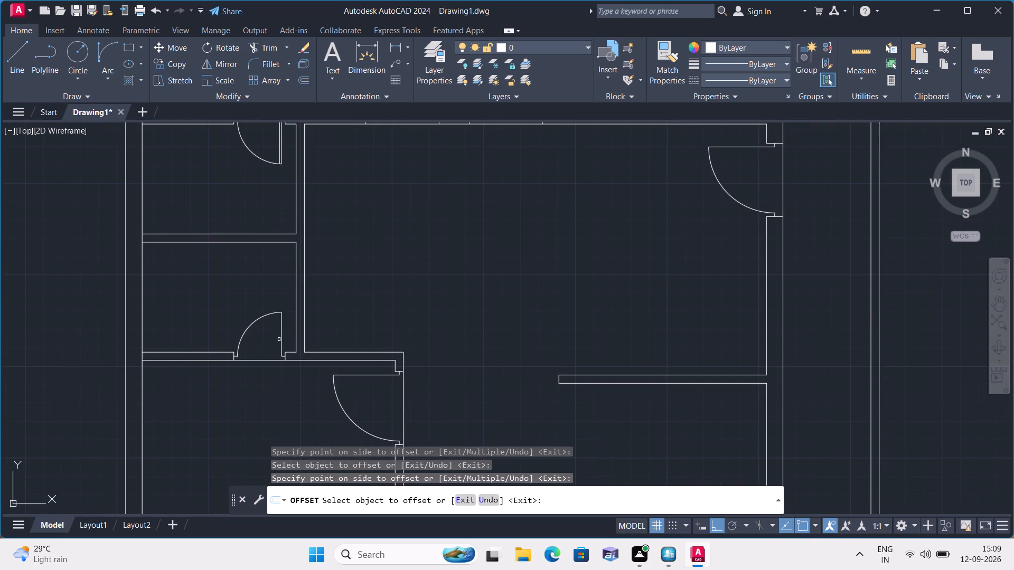
click(281, 343)
click(253, 340)
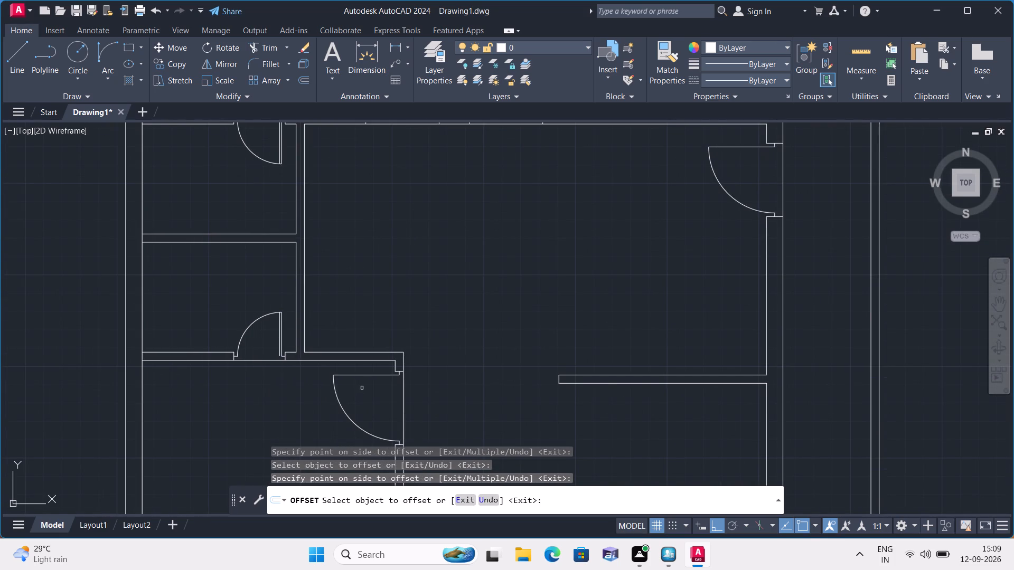
click(369, 375)
click(372, 393)
Offset the leaf line of the small door below the lower-left room 1" toward its swing arc.
middle_drag(473, 406, 430, 308)
scroll(430, 308, down, 2)
scroll(426, 310, up, 2)
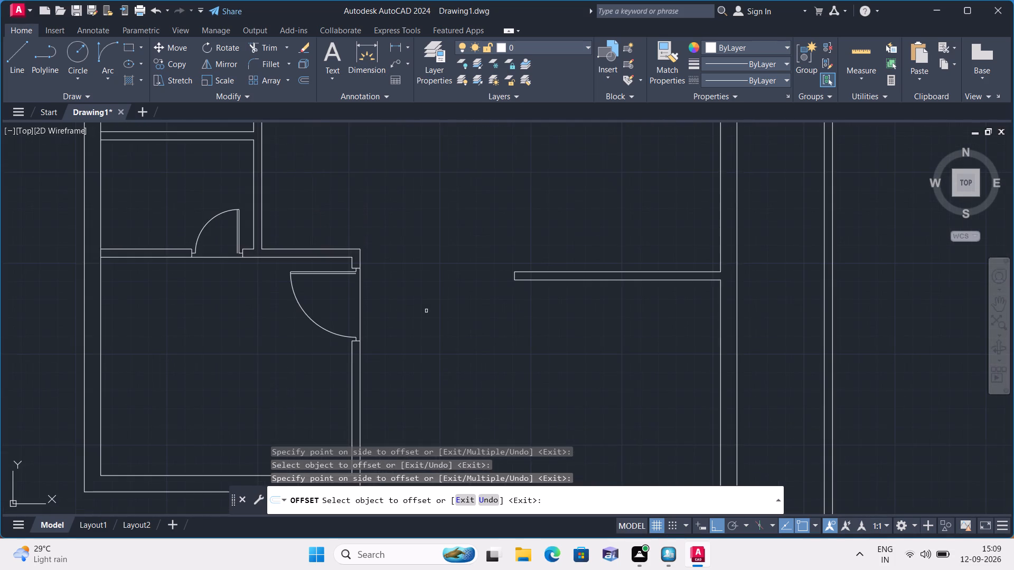
middle_drag(425, 319, 421, 232)
scroll(425, 319, down, 1)
scroll(398, 382, up, 2)
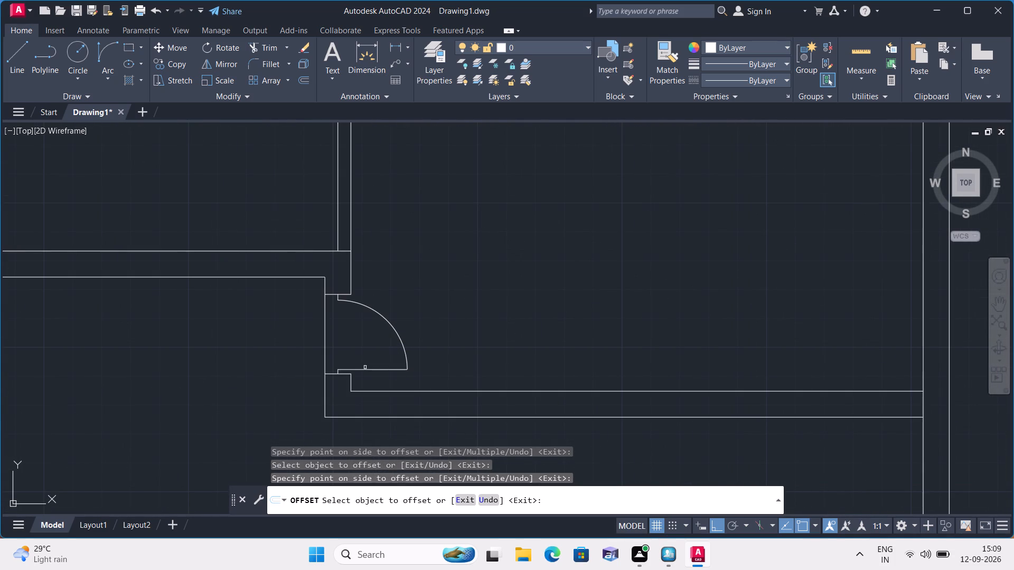
click(366, 369)
click(366, 357)
Offset the leaf lines of the central room's right-wall door and the small upper-right room's door 1" into their swings.
scroll(413, 353, down, 1)
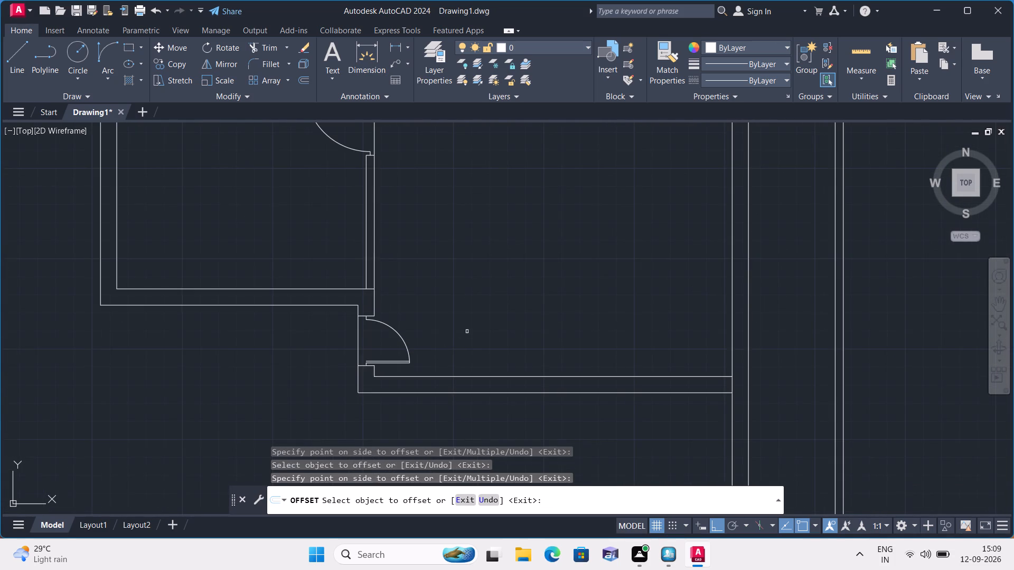
scroll(467, 329, down, 1)
middle_drag(467, 329, 467, 446)
middle_drag(559, 250, 512, 351)
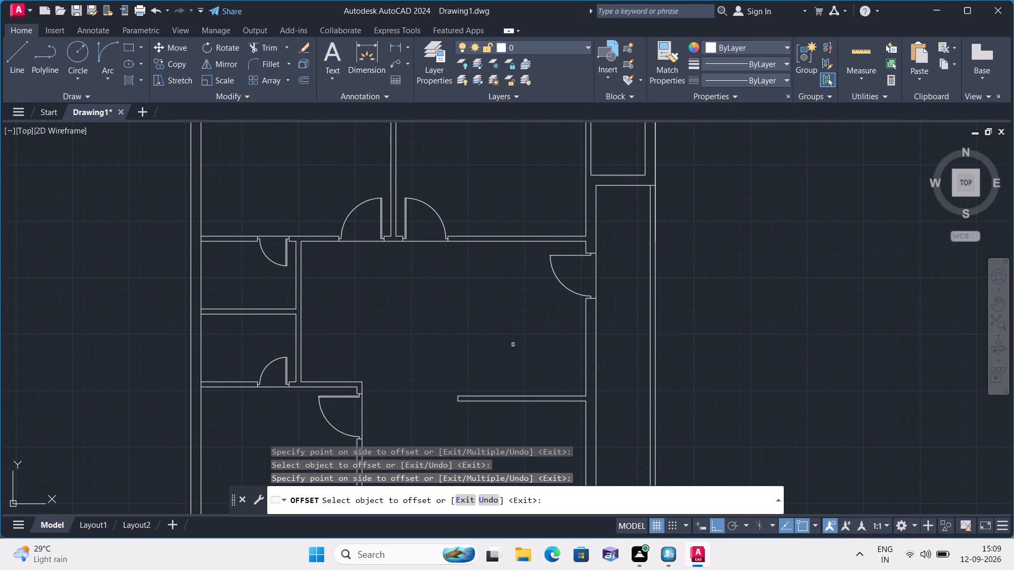
scroll(578, 254, up, 1)
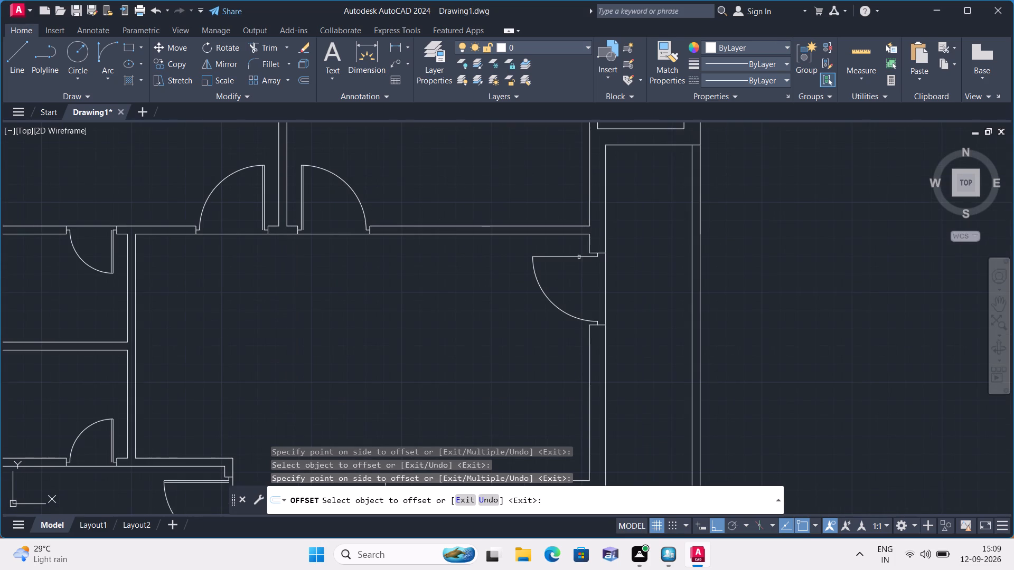
click(579, 257)
click(581, 273)
scroll(532, 222, down, 2)
middle_drag(511, 189, 509, 213)
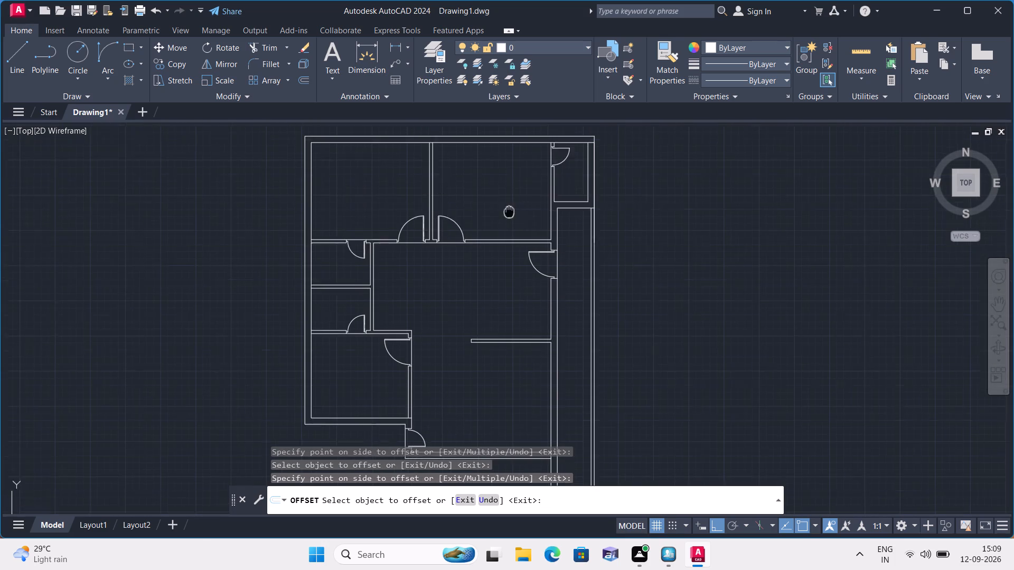
middle_drag(509, 213, 510, 263)
scroll(556, 210, up, 3)
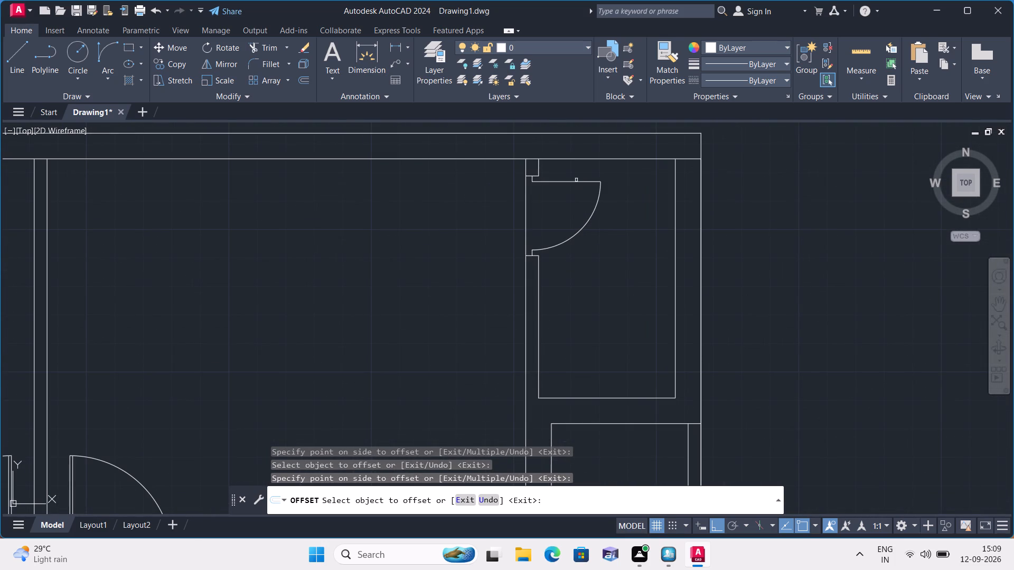
click(577, 183)
click(575, 206)
key(Escape)
Extend the offset leaf lines of the small upper-right room's door and the two adjacent upper-room doors to the far wall lines.
text(extend)
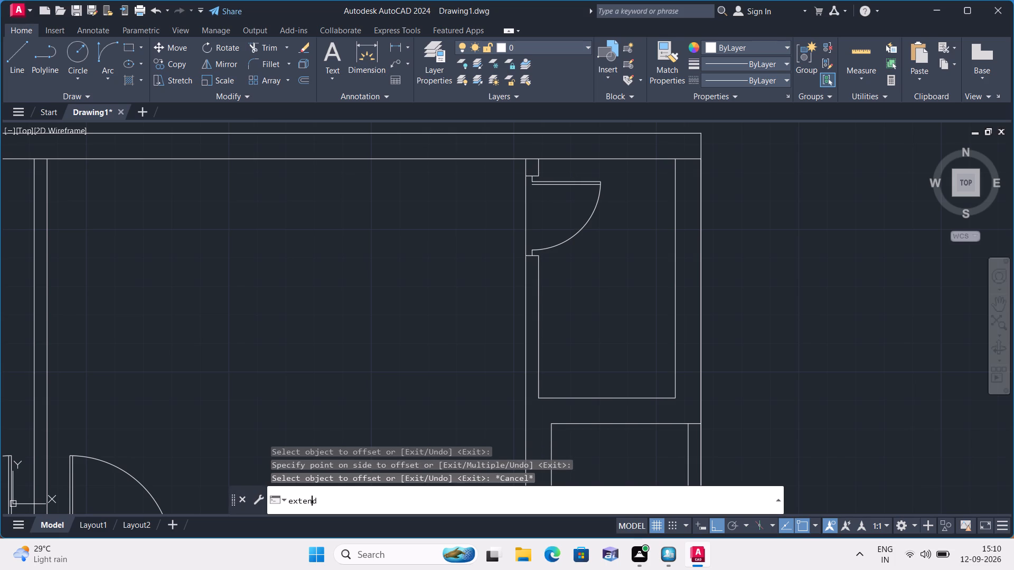
key(space)
scroll(558, 195, up, 2)
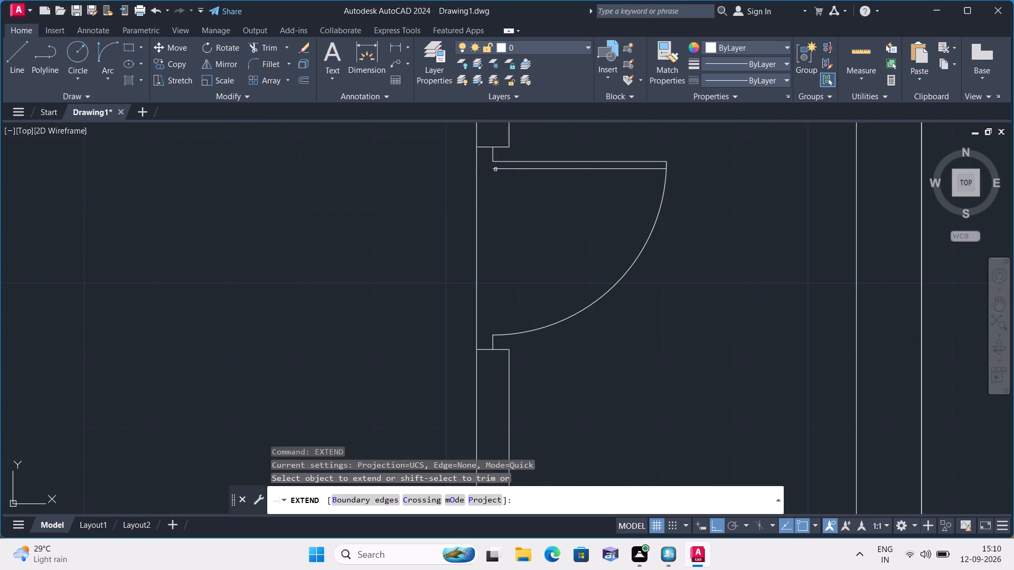
click(497, 169)
scroll(482, 198, down, 2)
scroll(198, 256, down, 1)
middle_drag(198, 255, 334, 269)
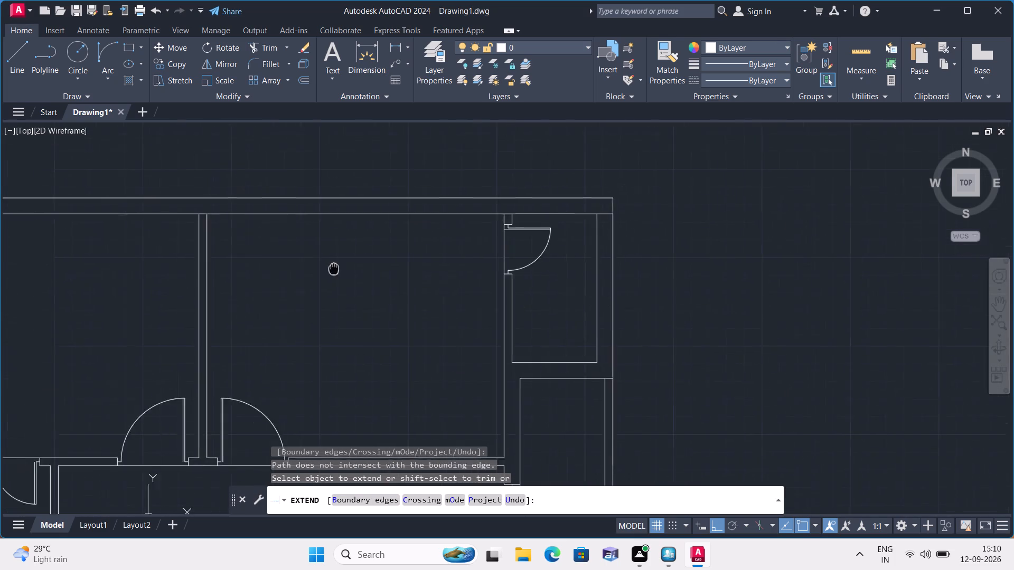
middle_drag(334, 269, 427, 258)
middle_drag(387, 337, 425, 175)
scroll(294, 302, up, 2)
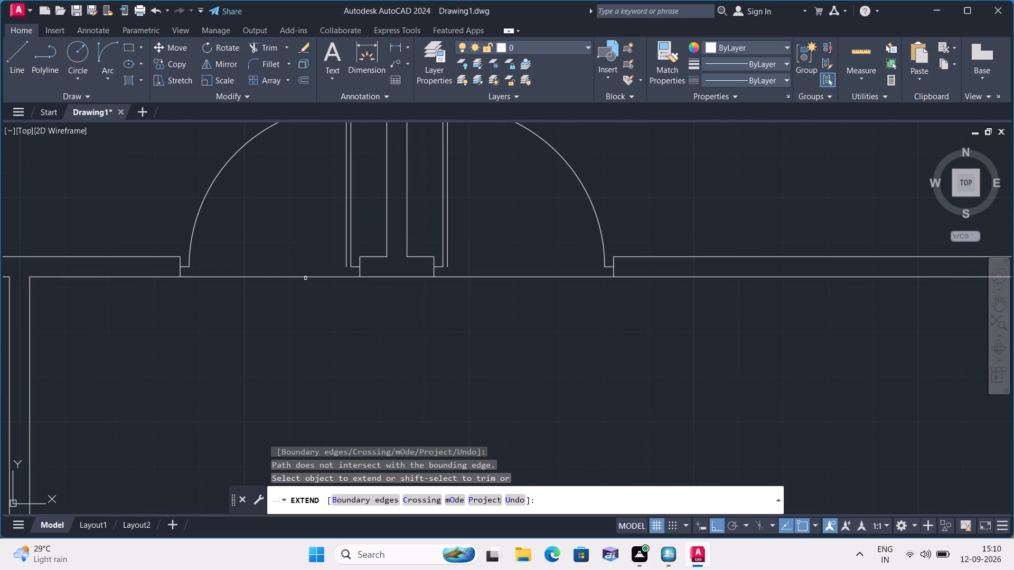
click(346, 258)
click(449, 255)
Extend the offset leaf lines of the upper small left-side room's door and the central room's right-wall door to the far wall lines.
scroll(476, 274, down, 1)
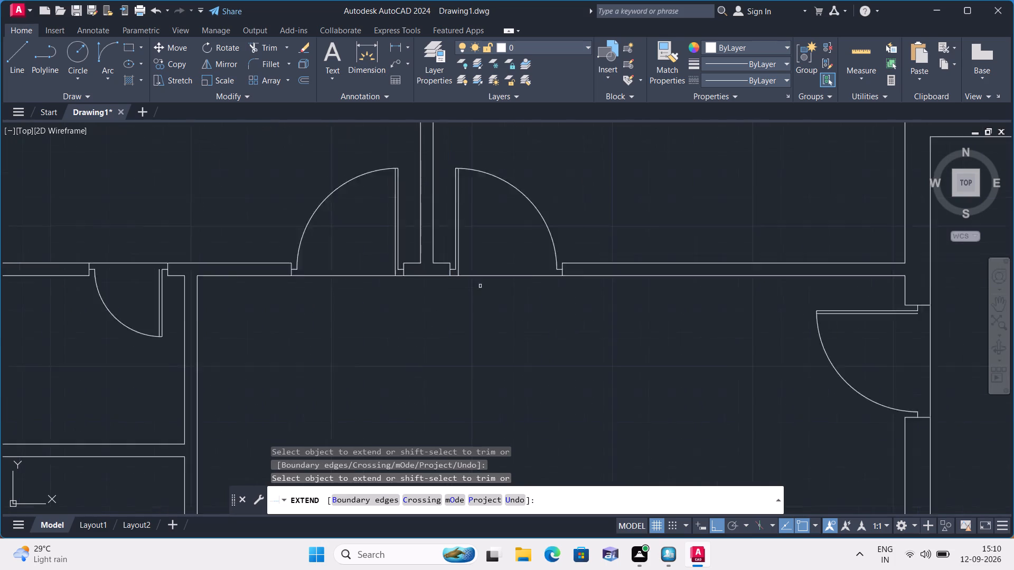
scroll(480, 286, down, 1)
scroll(280, 280, up, 2)
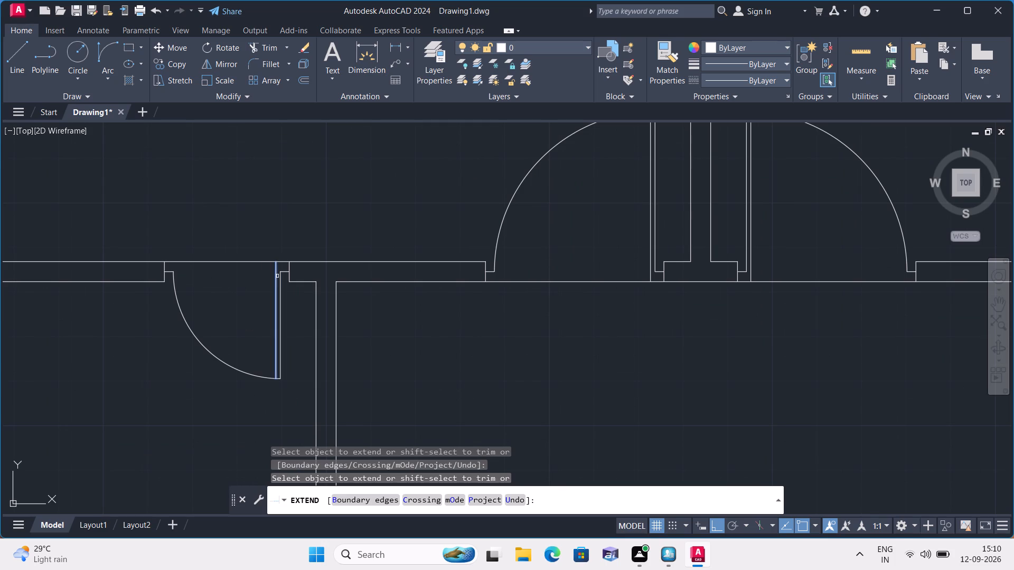
click(277, 275)
scroll(783, 354, down, 1)
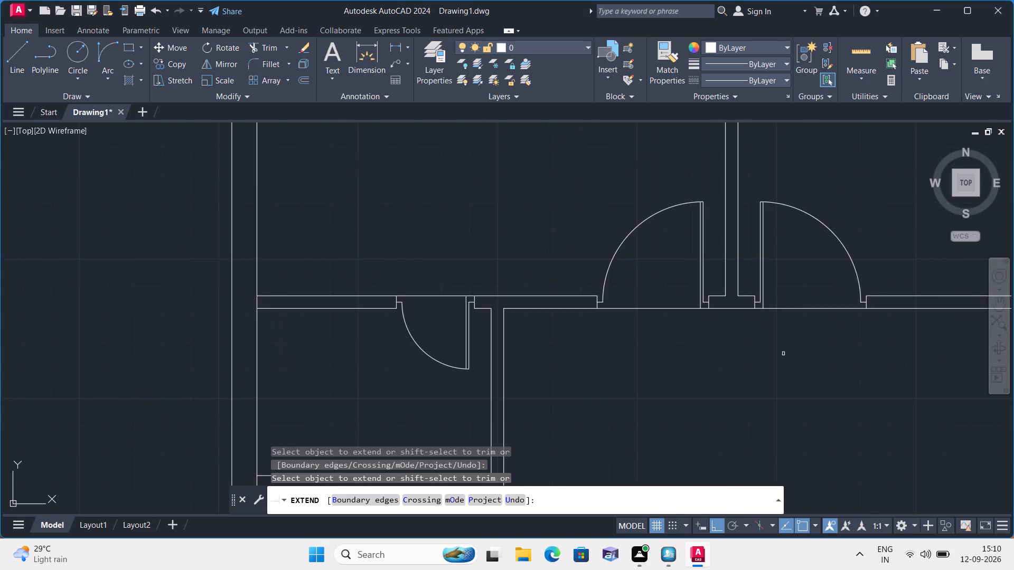
middle_drag(783, 354, 578, 234)
scroll(783, 354, down, 1)
scroll(830, 251, up, 2)
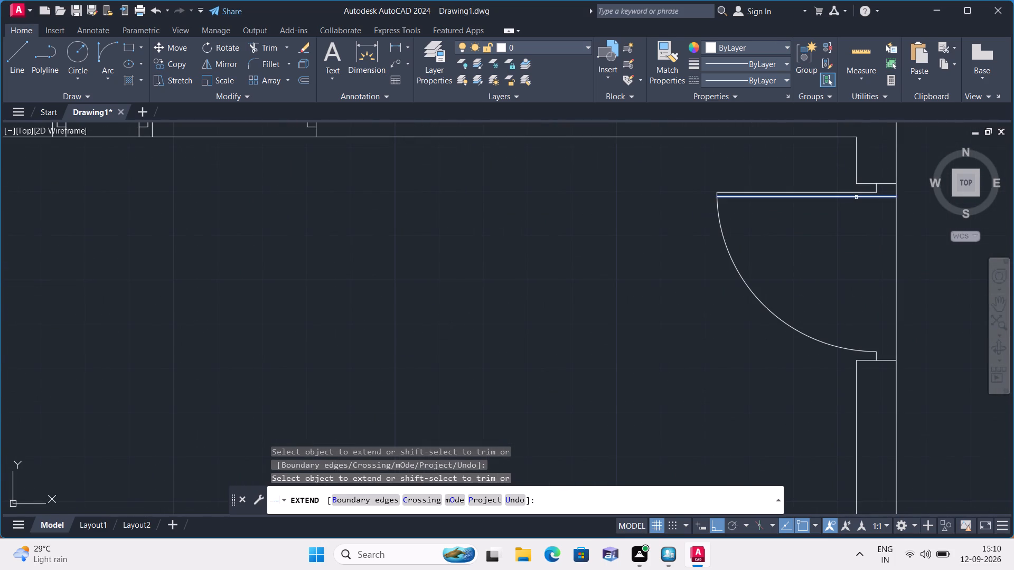
click(856, 197)
Extend the offset leaf lines of the lower small left-side room's door and the lower-left room's door to the far wall lines.
scroll(826, 250, down, 2)
scroll(634, 304, down, 2)
middle_drag(634, 304, 605, 199)
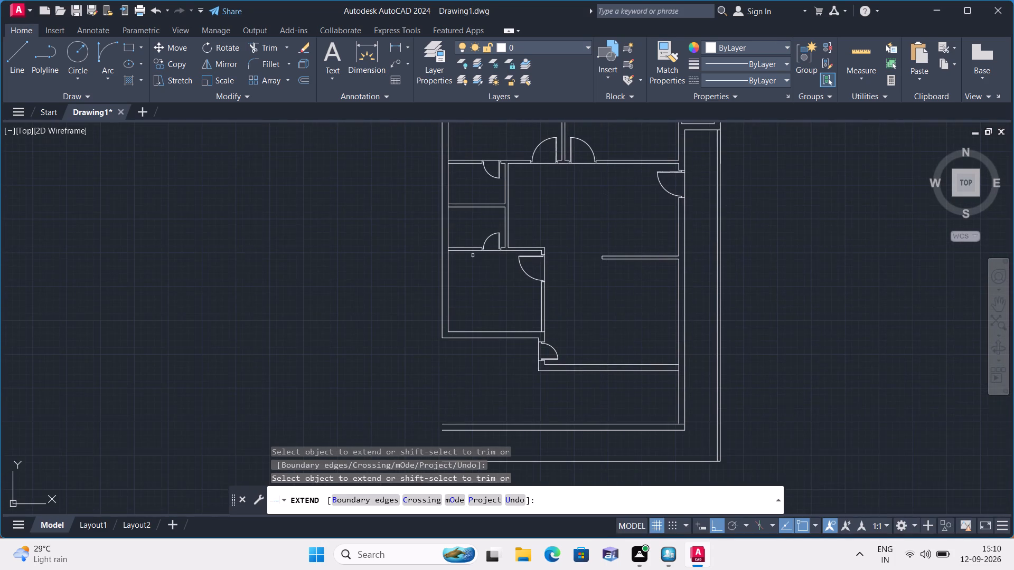
scroll(487, 244, up, 4)
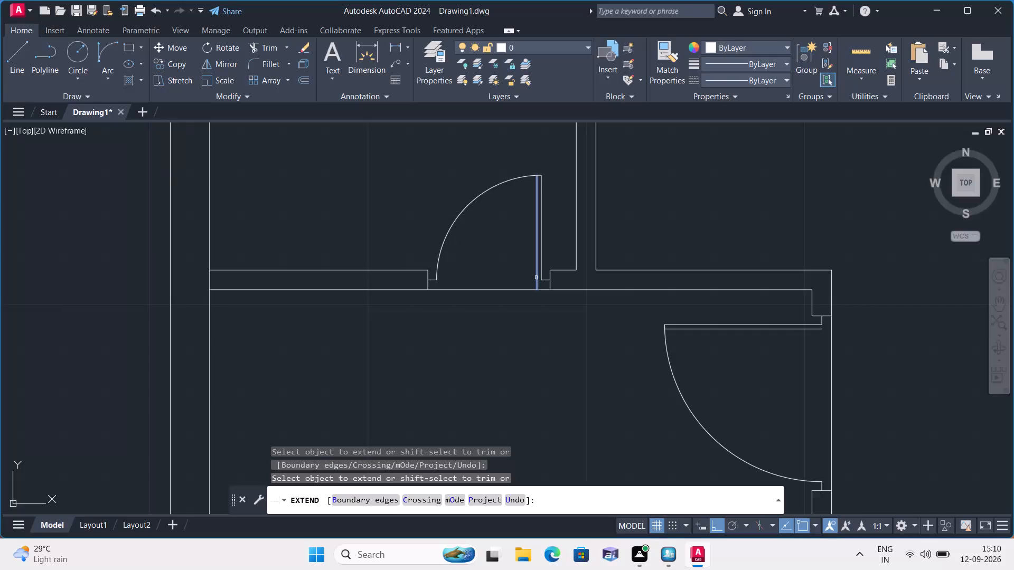
click(536, 278)
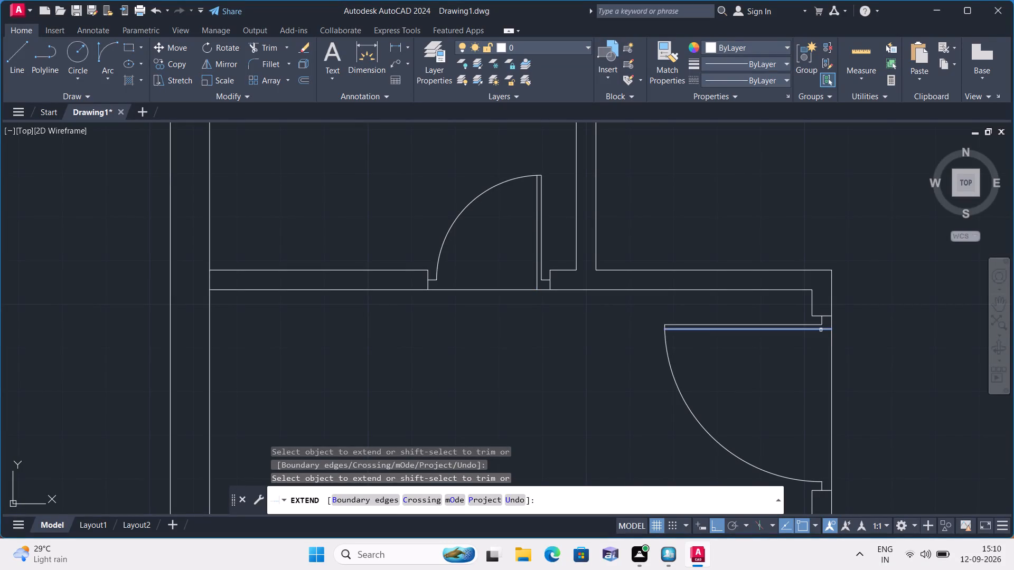
click(821, 330)
Extend the offset leaf line of the small door below the lower-left room to the far wall line.
scroll(724, 349, down, 2)
middle_drag(600, 384, 518, 218)
scroll(600, 384, down, 2)
scroll(518, 218, up, 1)
scroll(588, 328, up, 3)
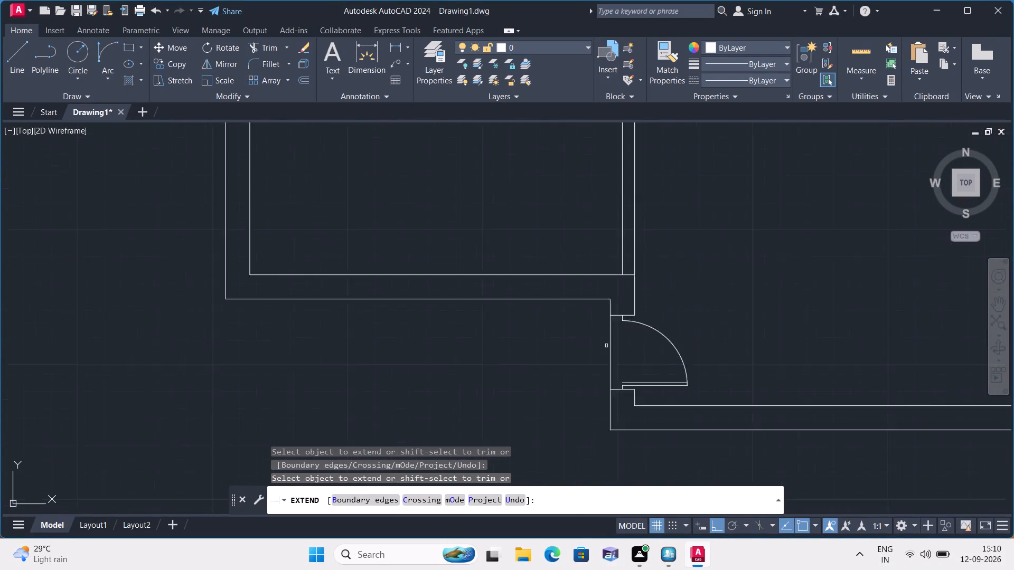
click(630, 403)
scroll(546, 287, down, 3)
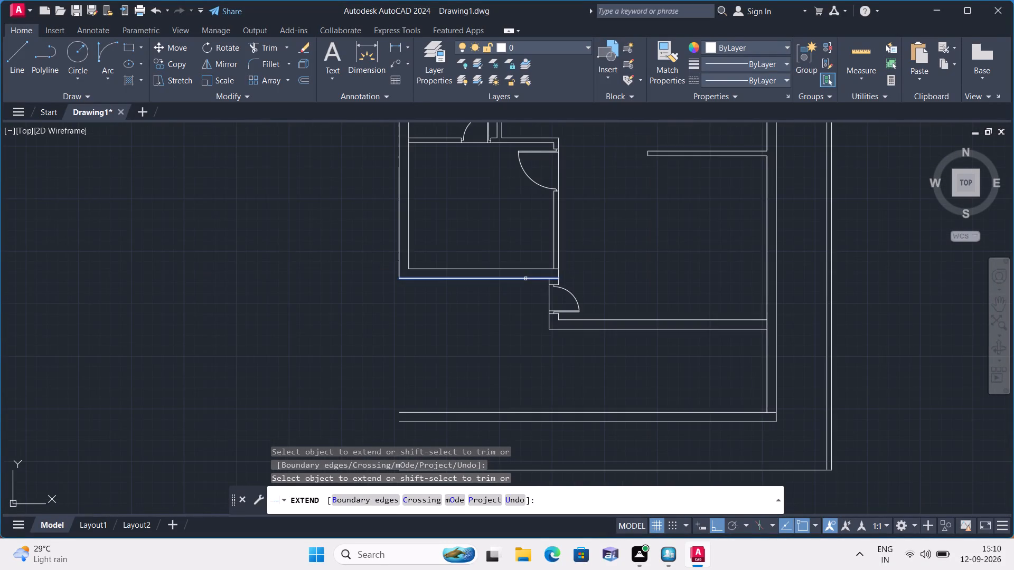
scroll(628, 223, down, 1)
middle_drag(635, 211, 600, 353)
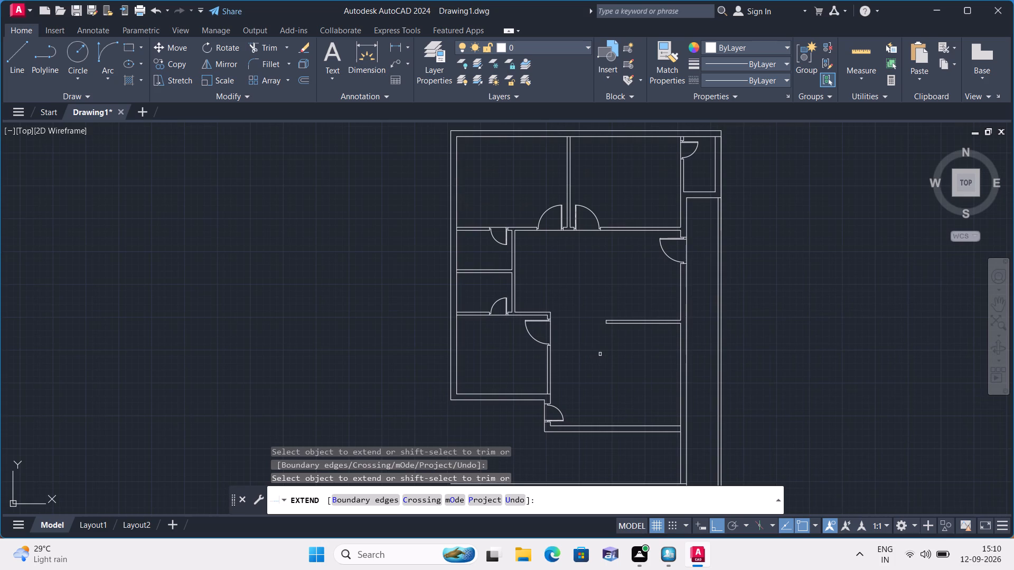
scroll(614, 288, up, 2)
key(Escape)
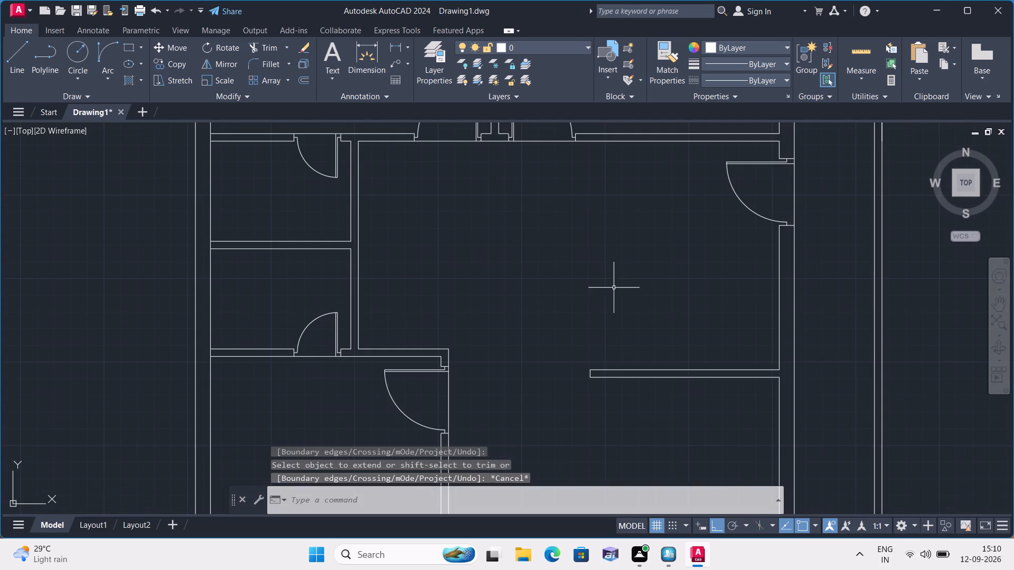
Draw a horizontal rectangle 5' long and 9" wide with lines in the empty space to the right of the plan.
scroll(614, 288, down, 4)
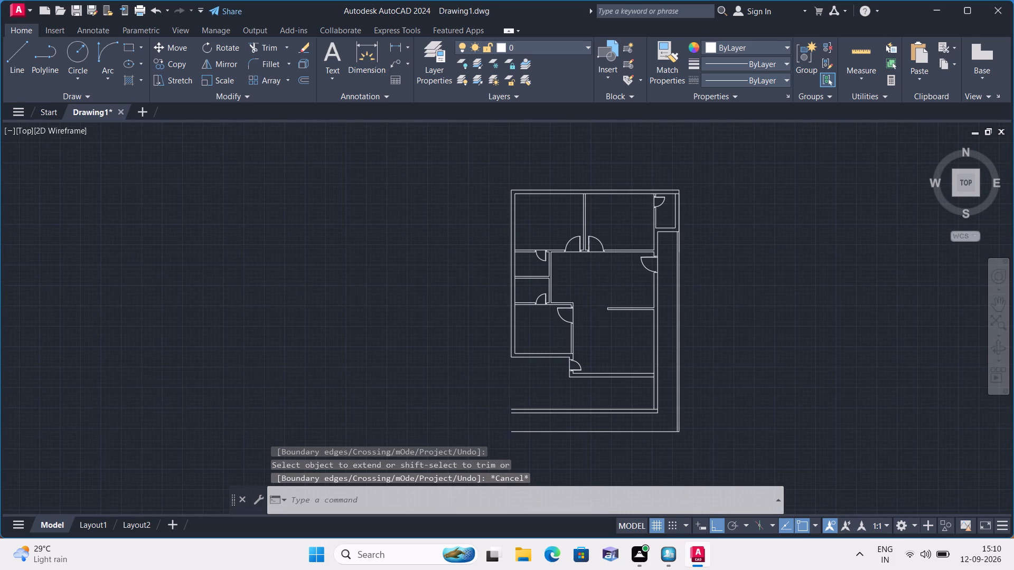
scroll(616, 266, down, 1)
middle_drag(675, 298, 574, 317)
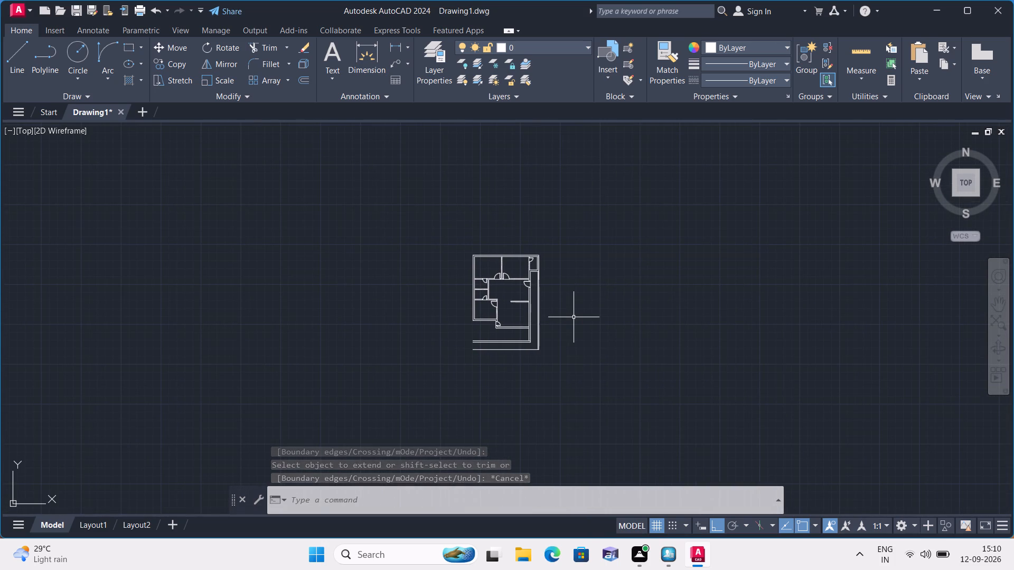
text(l)
key(space)
click(574, 317)
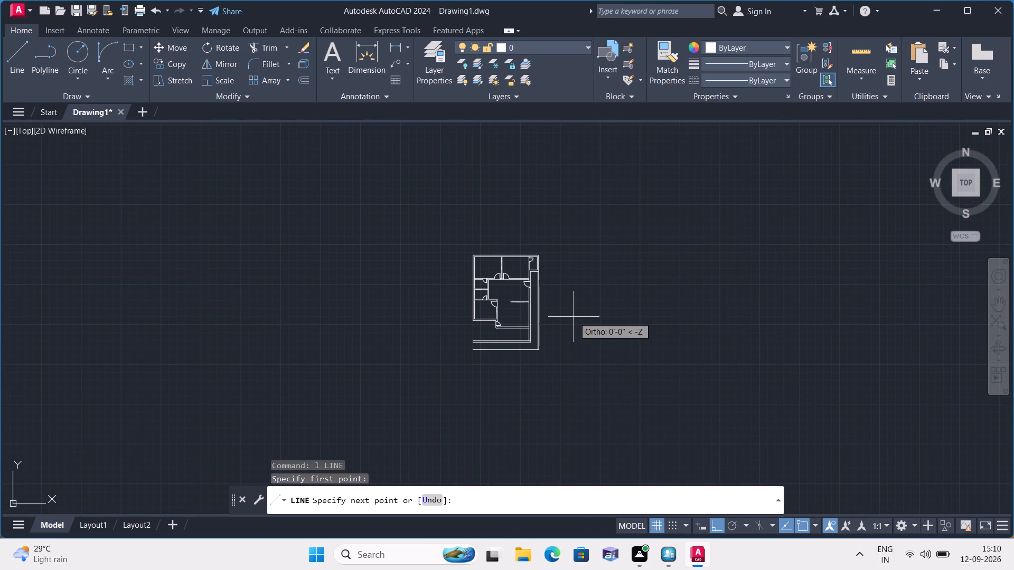
text(5')
key(space)
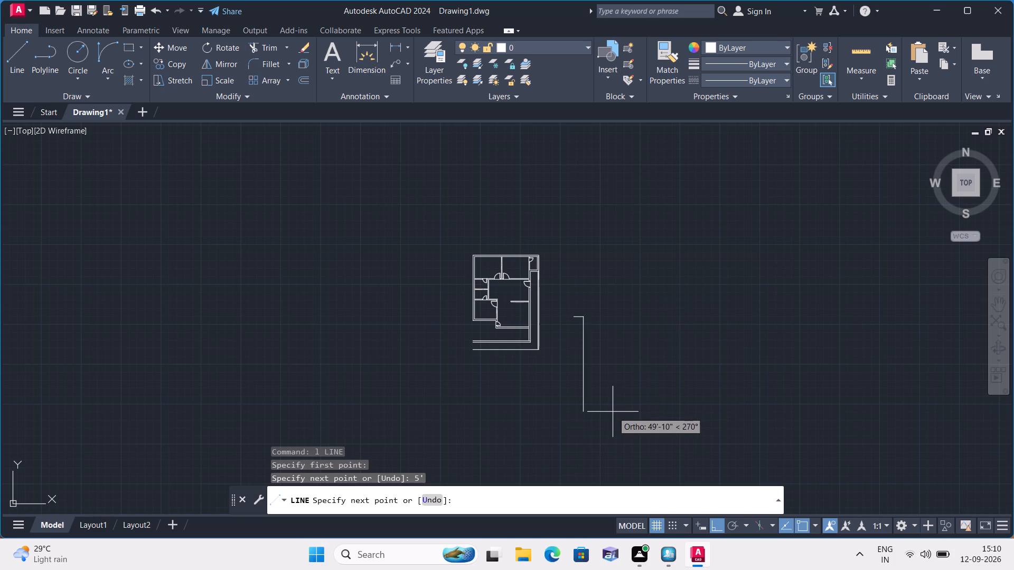
text(9")
key(space)
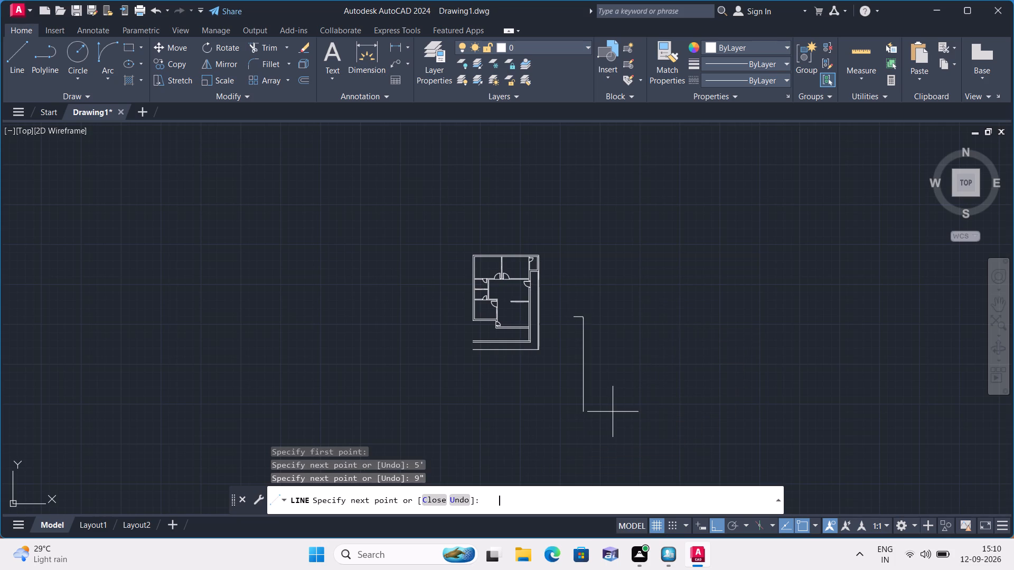
scroll(550, 333, up, 3)
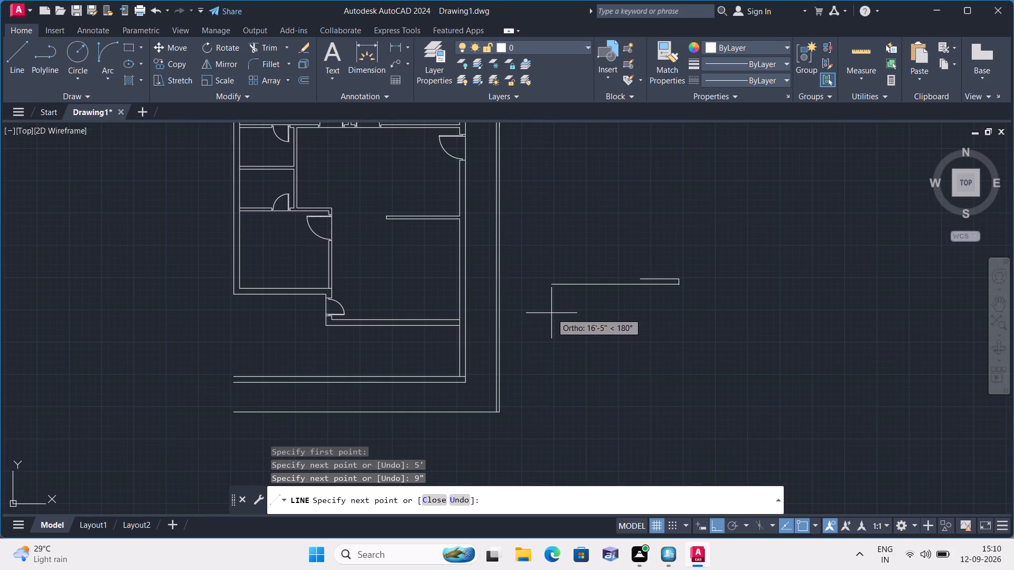
text(5')
key(space)
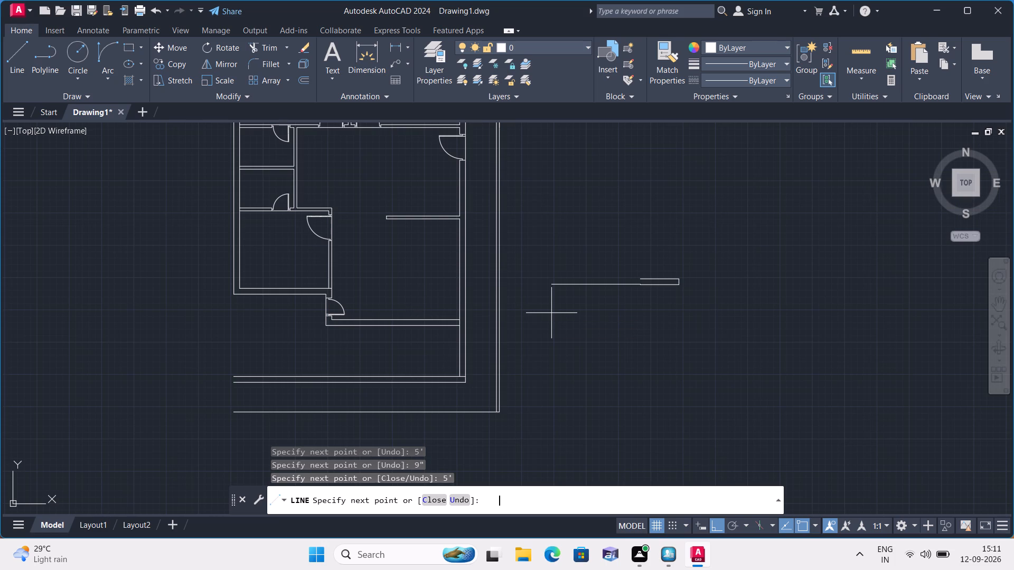
click(640, 275)
key(space)
Draw a lengthwise centre line through the 5' rectangle between the midpoints of its short sides.
key(space)
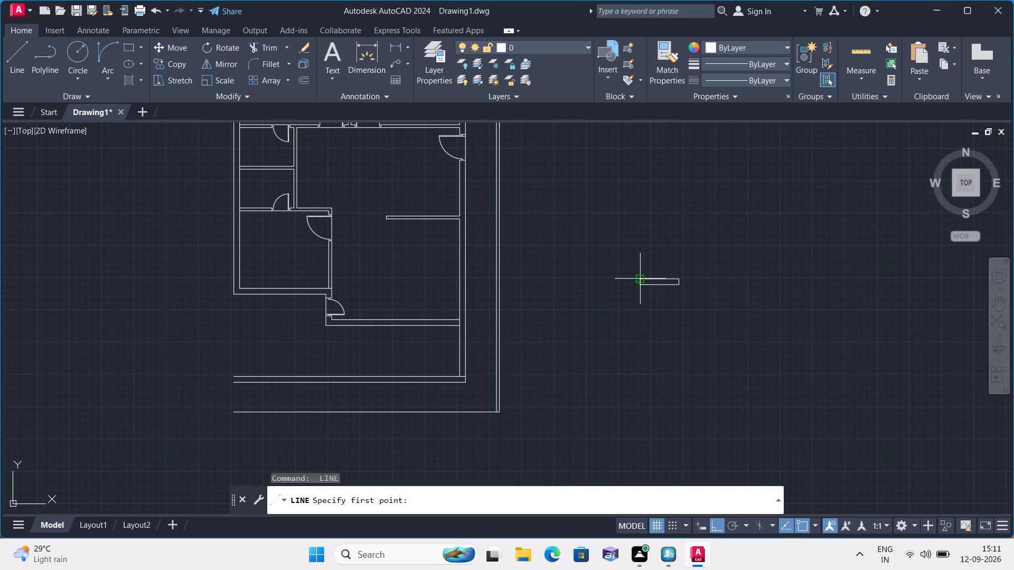
scroll(637, 279, up, 4)
click(644, 291)
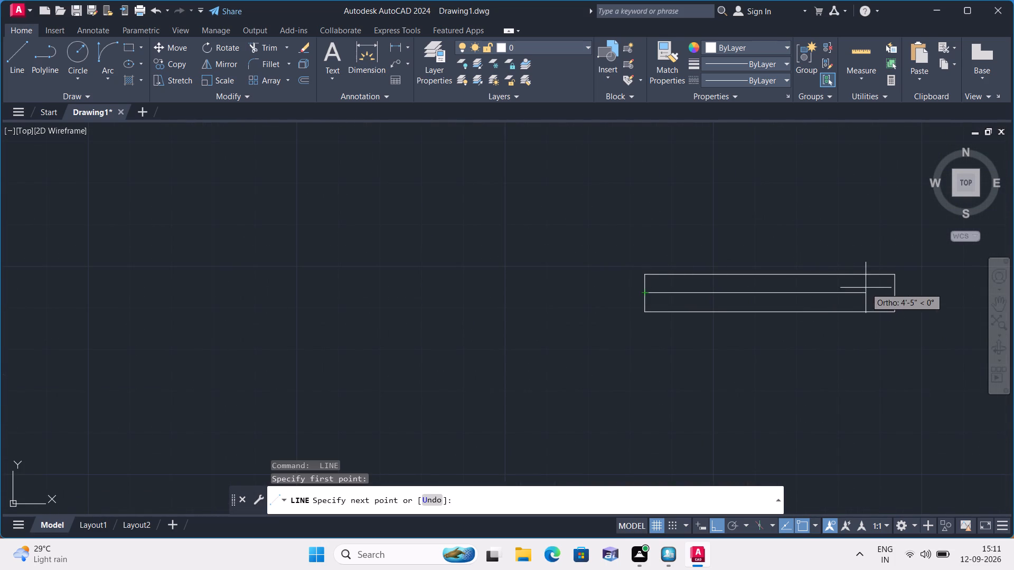
click(894, 292)
key(space)
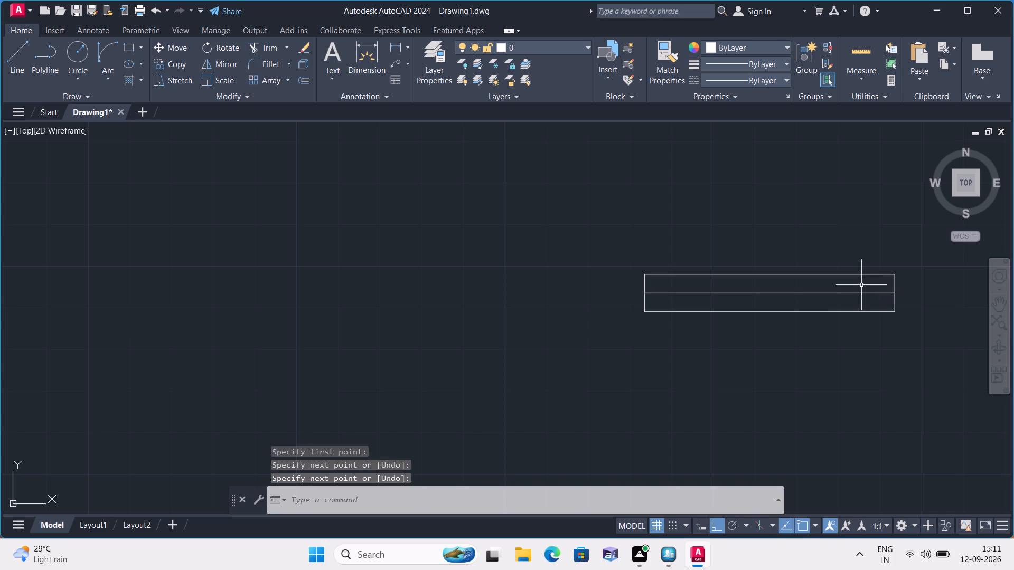
Draw a horizontal rectangle 2' long and 9" wide with lines above and left of the 5' rectangle.
key(space)
click(508, 188)
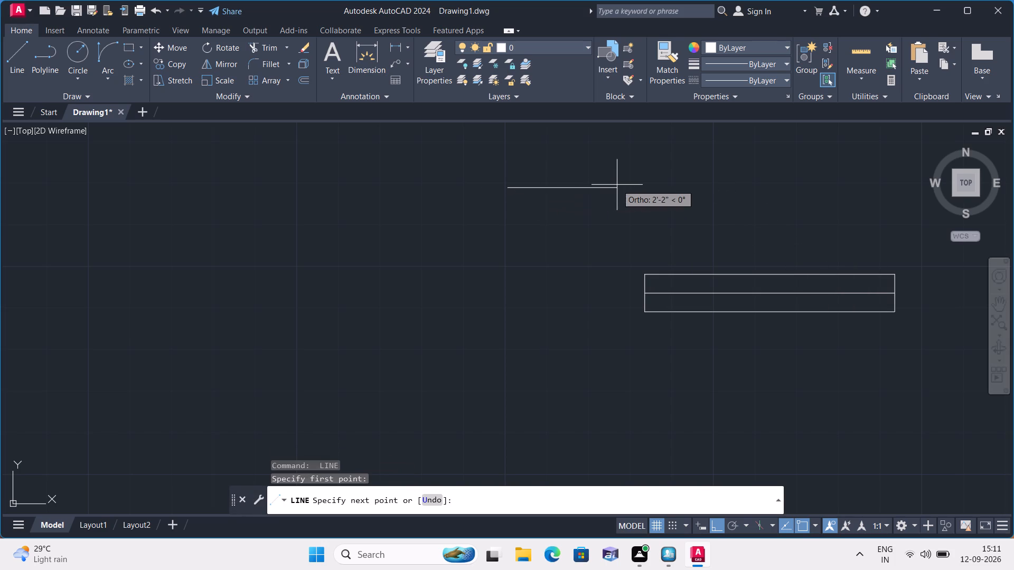
text(2')
key(space)
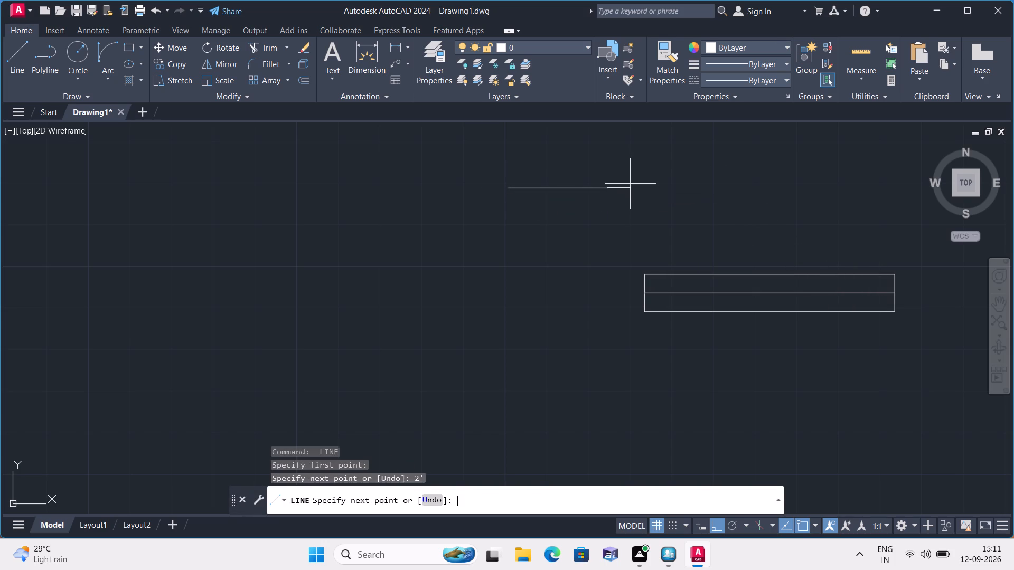
text(9")
key(space)
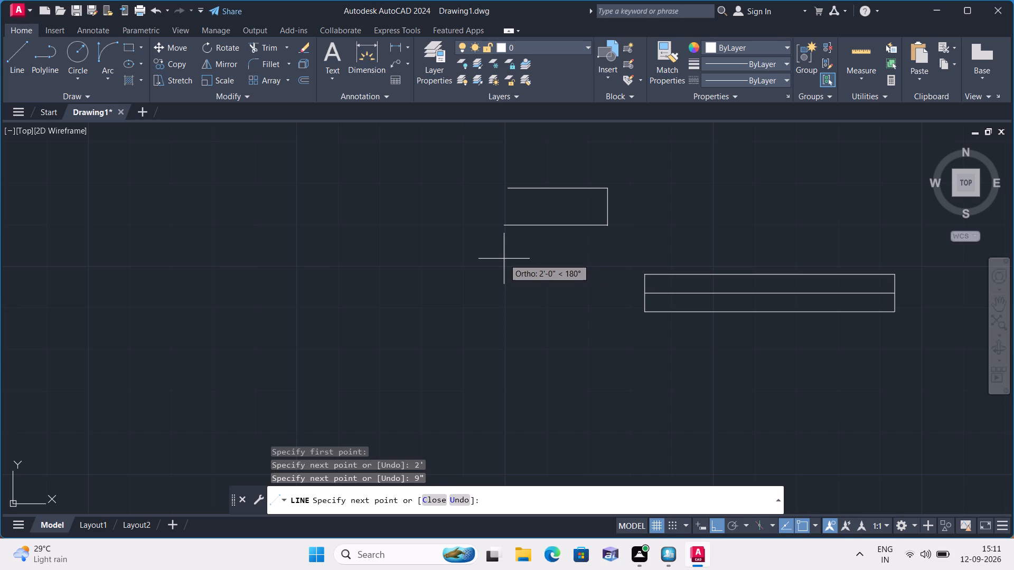
text(2')
key(space)
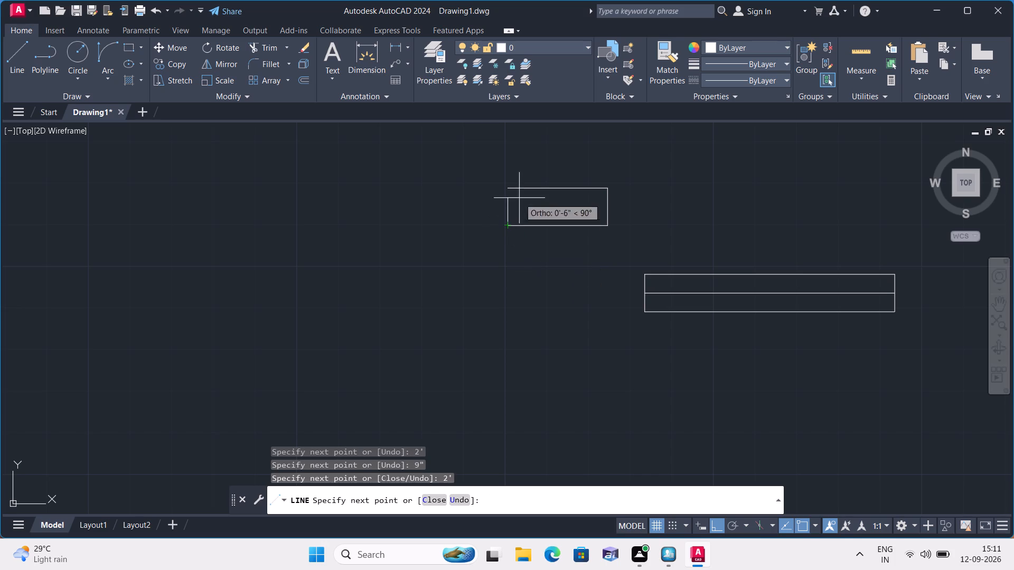
click(512, 186)
key(space)
Draw a lengthwise centre line through the 2' rectangle between the midpoints of its short sides.
key(space)
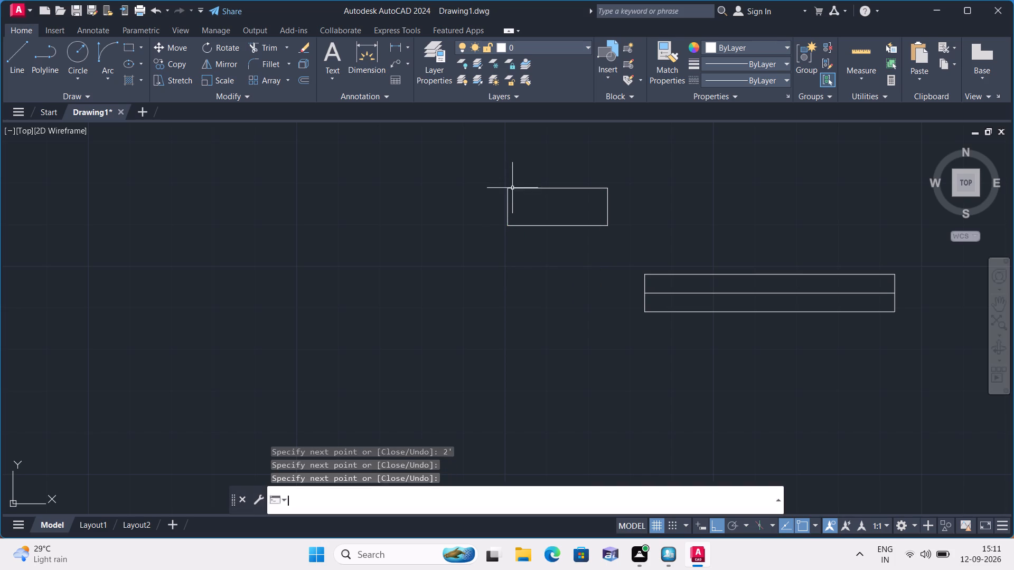
click(510, 204)
click(605, 206)
key(space)
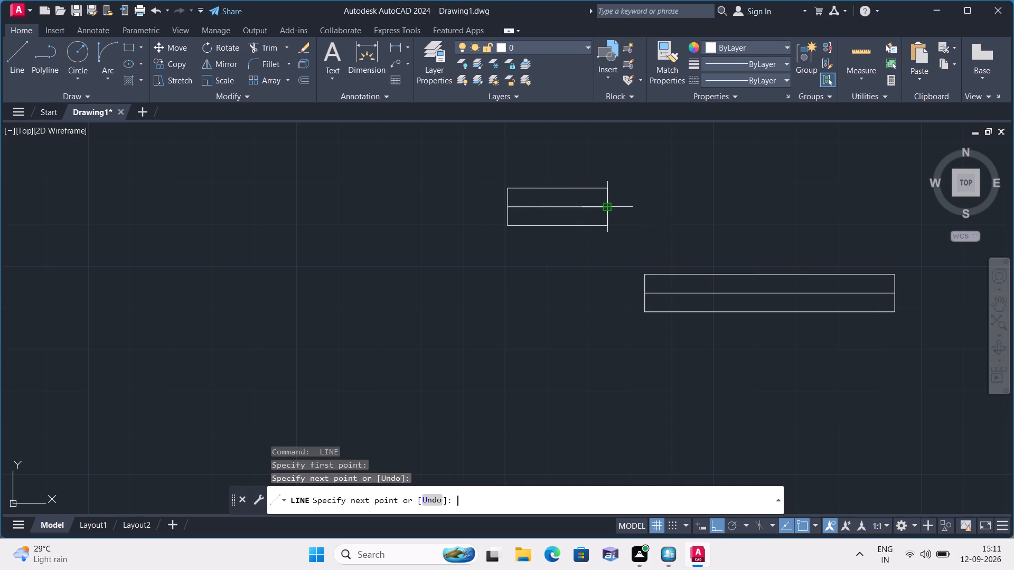
Draw a vertical rectangle 3' high and 9" wide with lines, left of the 2' and 5' rectangles.
scroll(509, 242, down, 2)
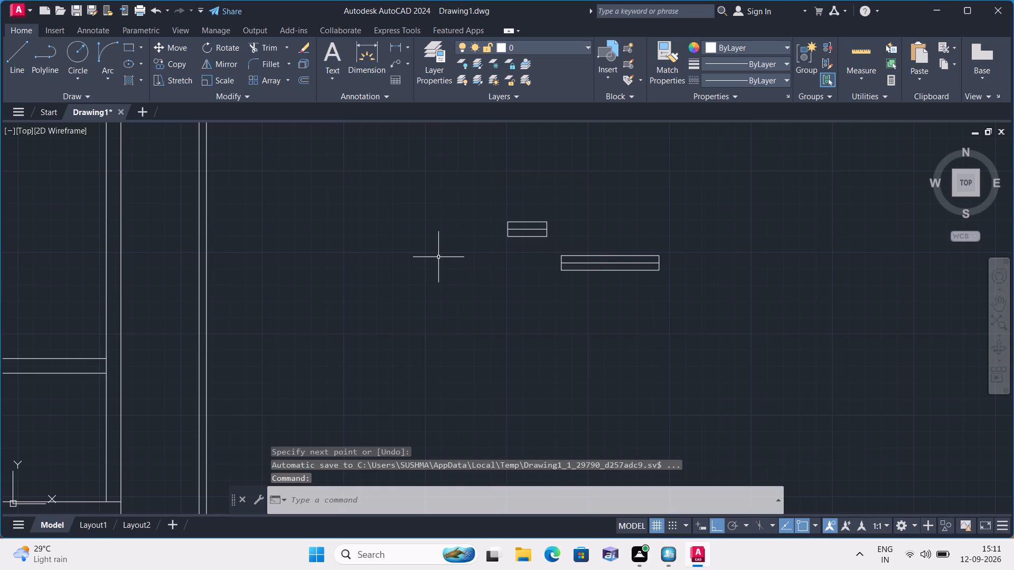
key(space)
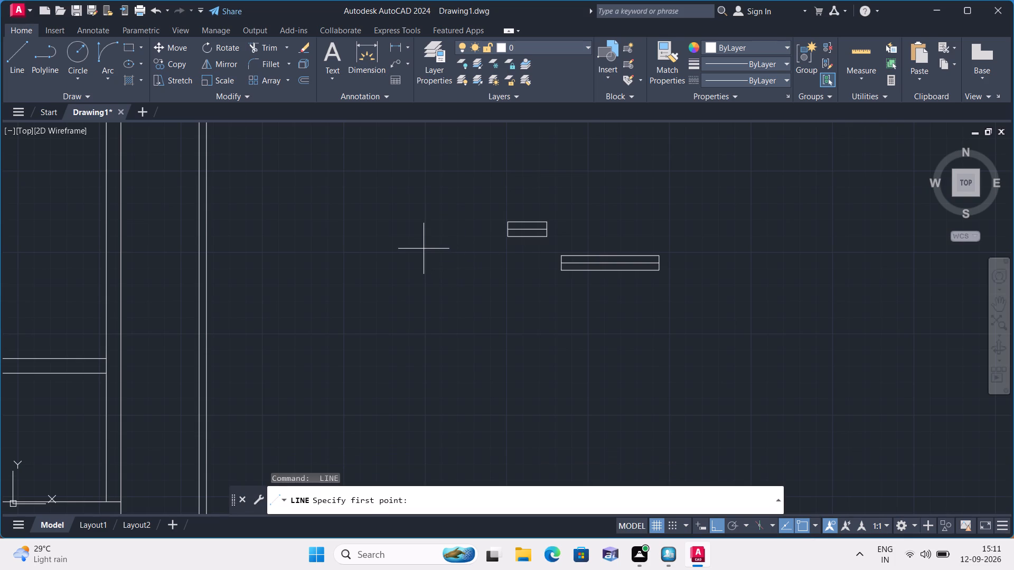
click(424, 248)
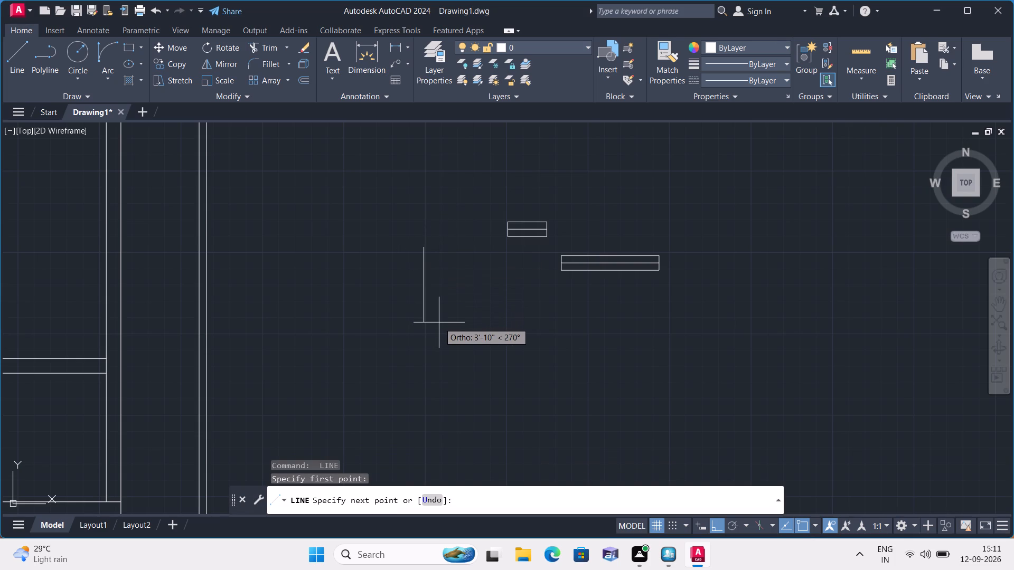
text(3')
key(space)
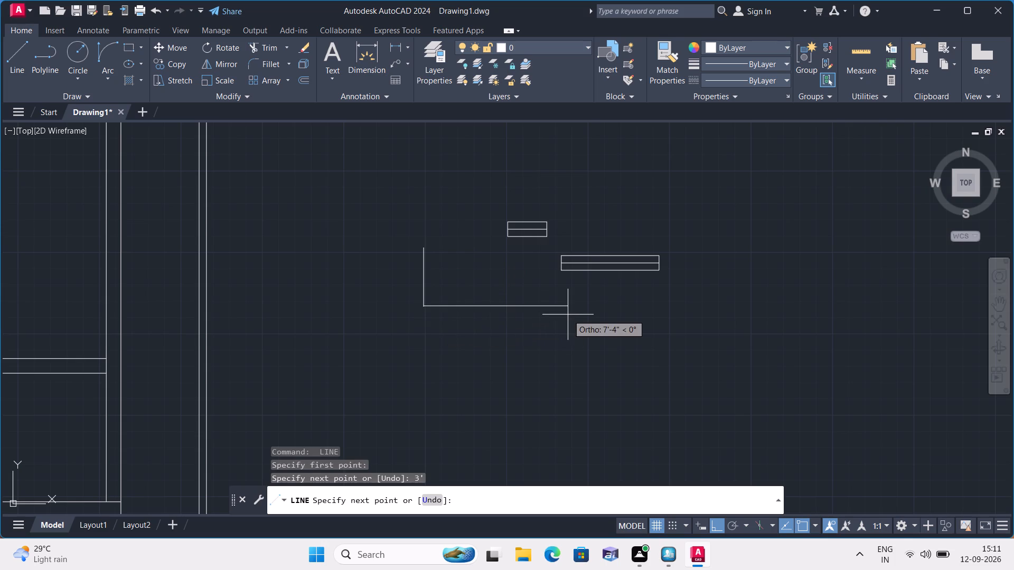
key(9)
text(")
key(space)
text(3')
key(space)
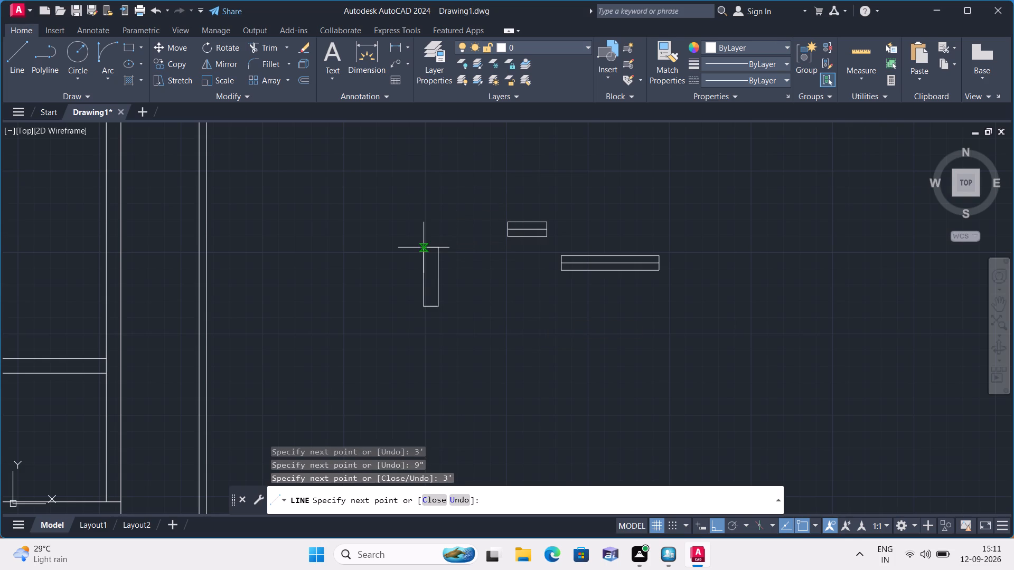
click(425, 245)
key(space)
Draw a vertical centre line through the 3' rectangle between the midpoints of its short sides.
key(space)
click(429, 245)
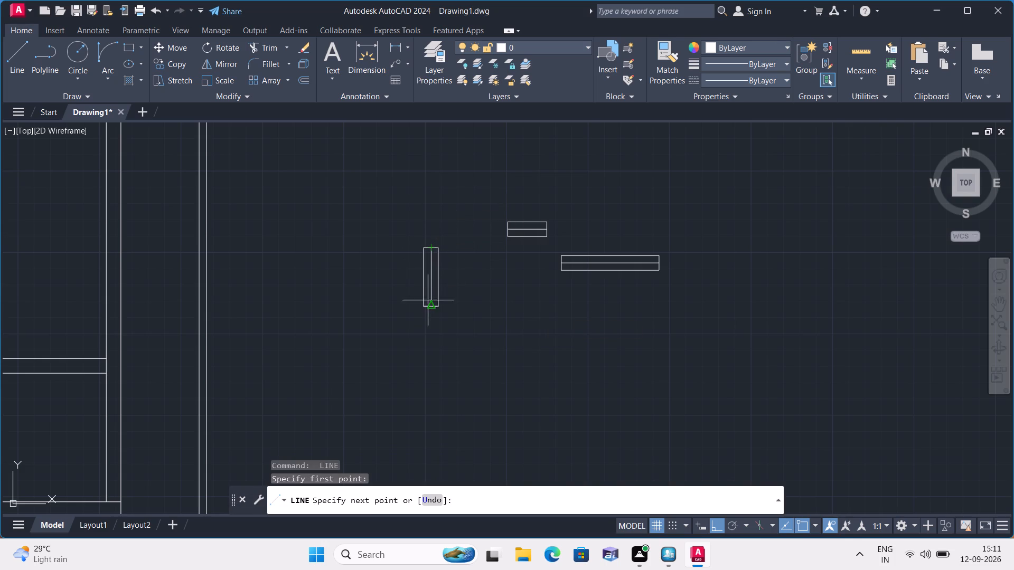
click(430, 305)
key(space)
Draw a line along the upper-left room's inner left wall face, from its top corner down to the partition below.
scroll(411, 295, down, 1)
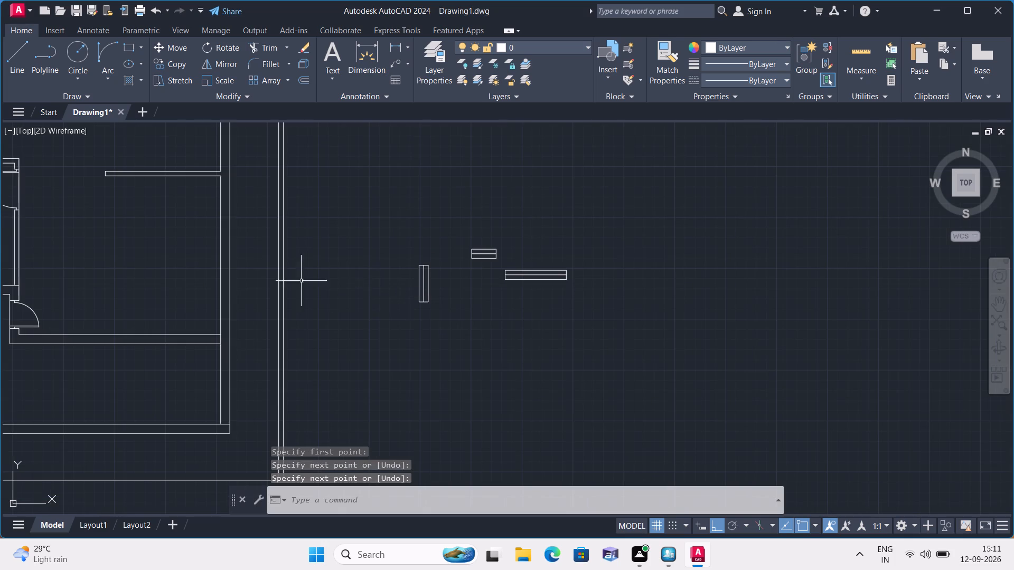
scroll(210, 274, down, 1)
scroll(70, 281, down, 2)
middle_drag(61, 278, 279, 350)
scroll(283, 321, up, 2)
text(l)
key(space)
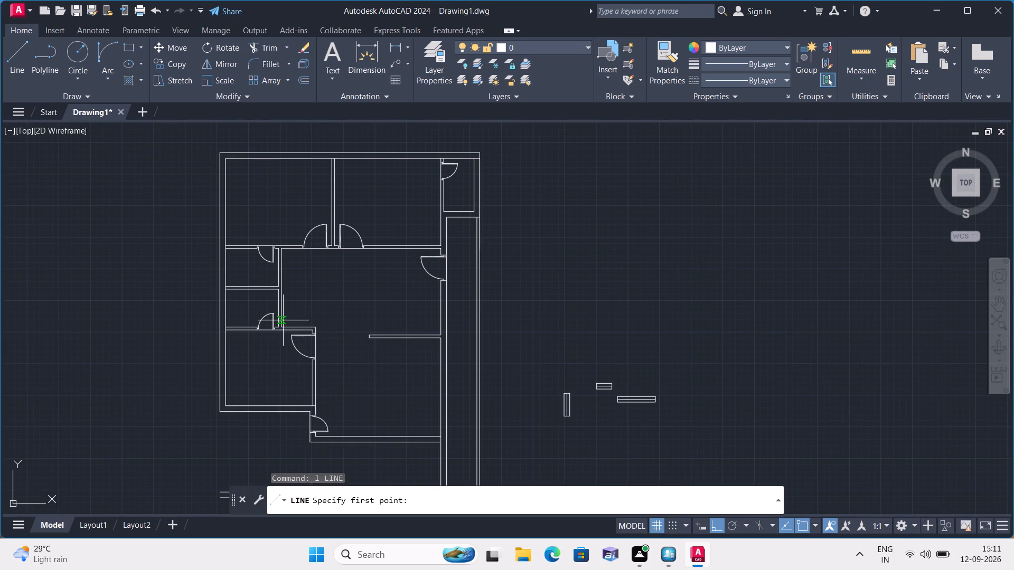
scroll(235, 169, up, 1)
click(219, 151)
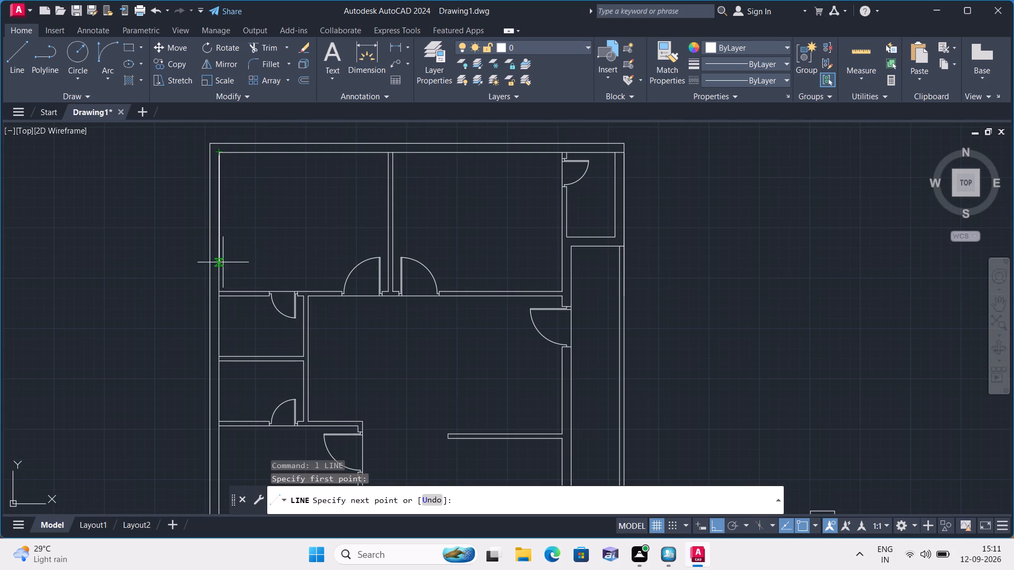
click(221, 292)
key(space)
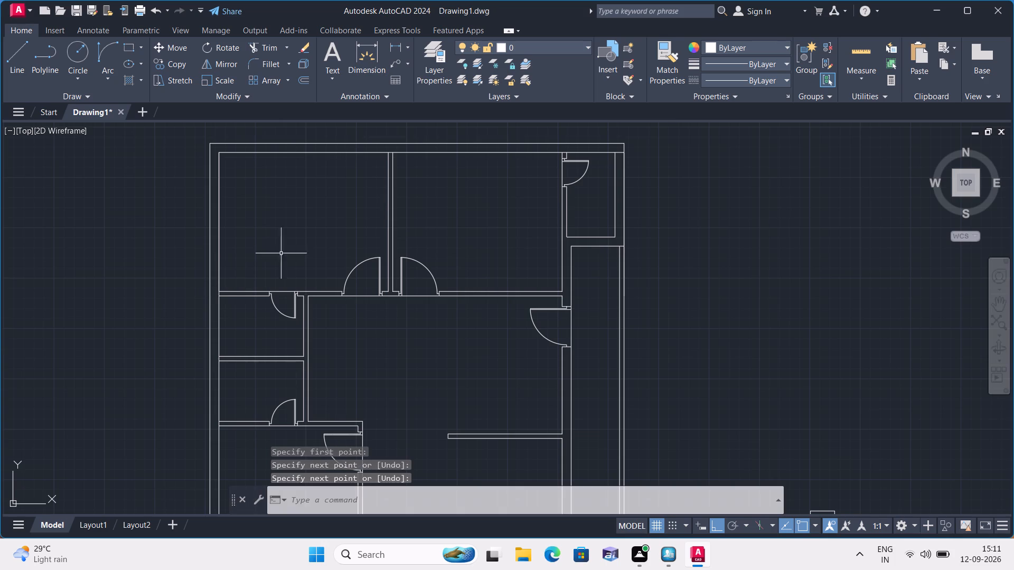
Draw a line along the inner left wall face of each of the two small stacked rooms, from partition to partition.
middle_drag(289, 244, 312, 149)
key(space)
click(240, 200)
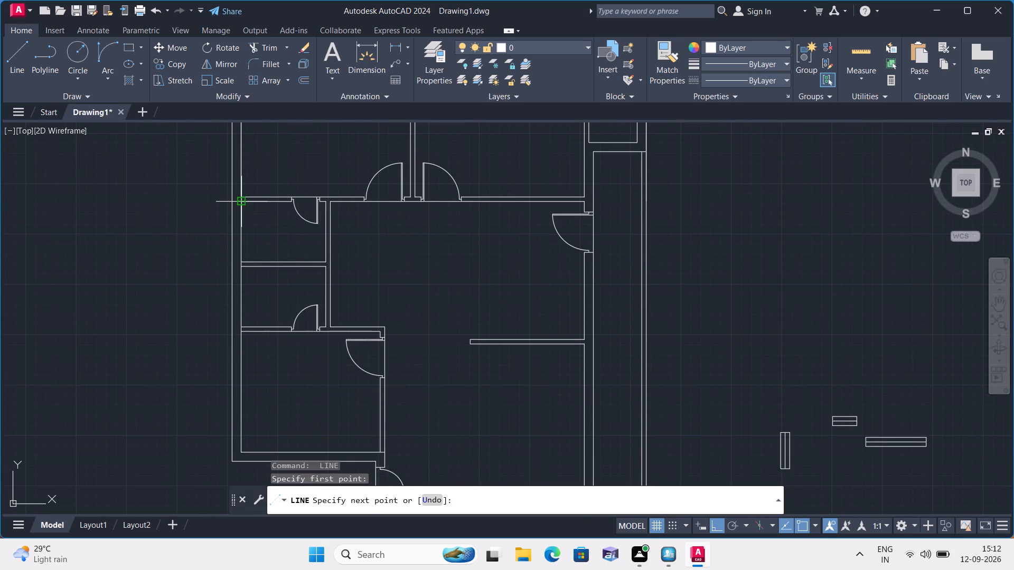
click(242, 261)
key(space)
key(space)
click(243, 268)
click(243, 328)
key(space)
Draw a line along the lower-left room's inner left wall face, from the partition above down to its bottom corner.
middle_drag(293, 305, 288, 238)
key(space)
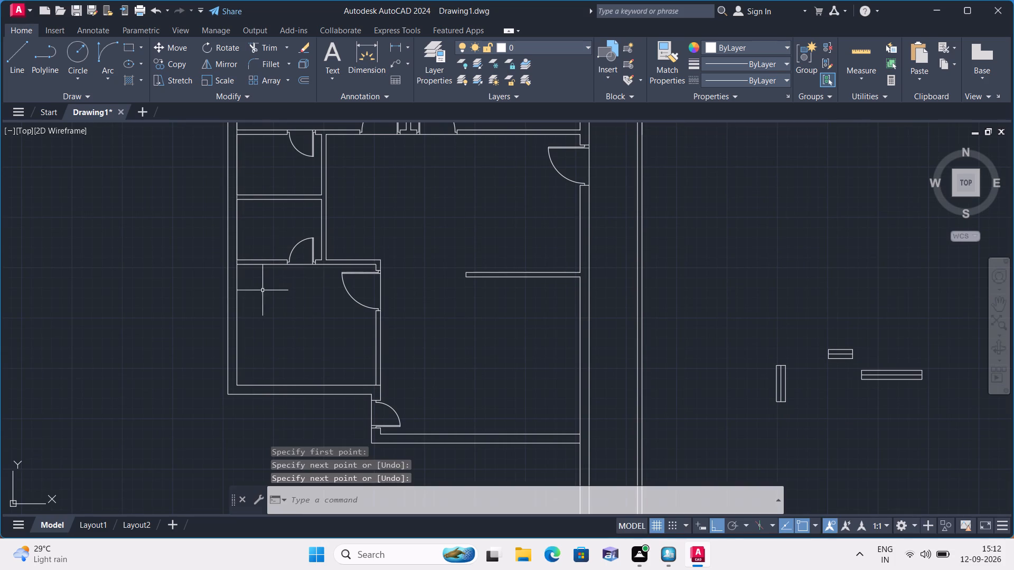
click(233, 265)
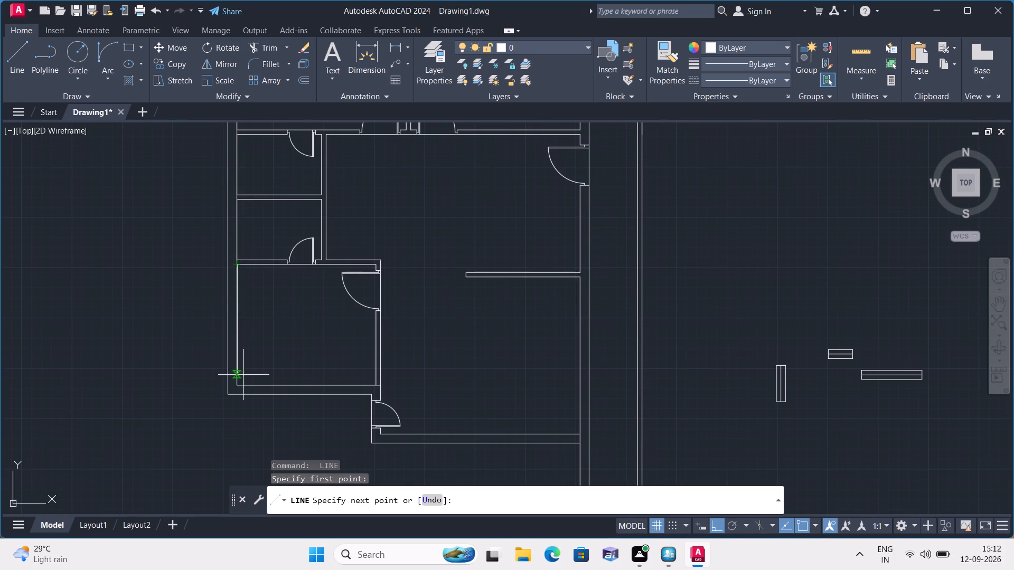
click(240, 383)
key(space)
Draw a vertical rectangle 5' high and 9" wide with lines, above and left of the vertical 3' window symbol.
scroll(240, 384, down, 2)
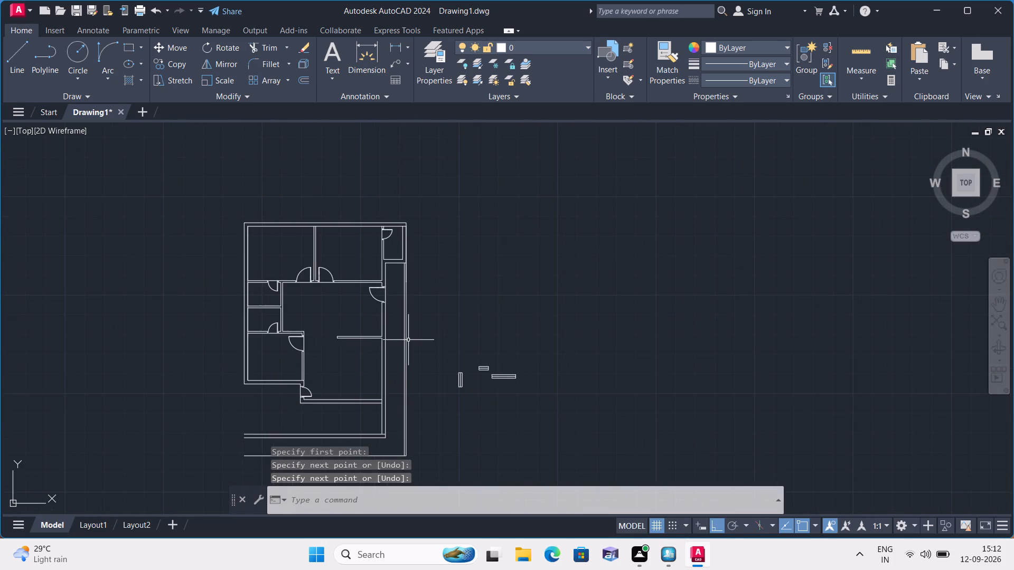
scroll(410, 345, up, 3)
middle_drag(495, 371, 463, 240)
scroll(459, 222, down, 1)
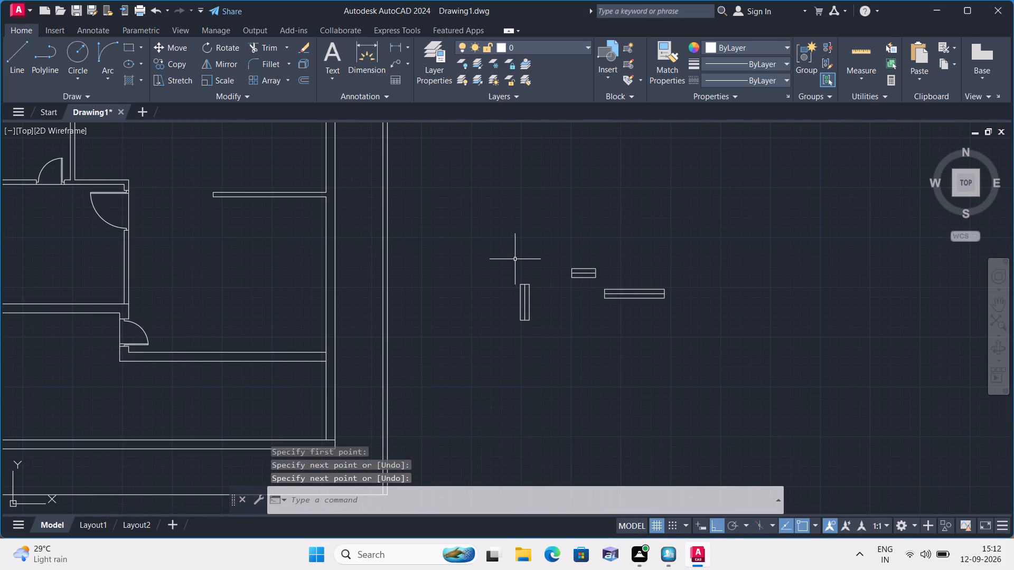
text(l)
key(space)
click(483, 166)
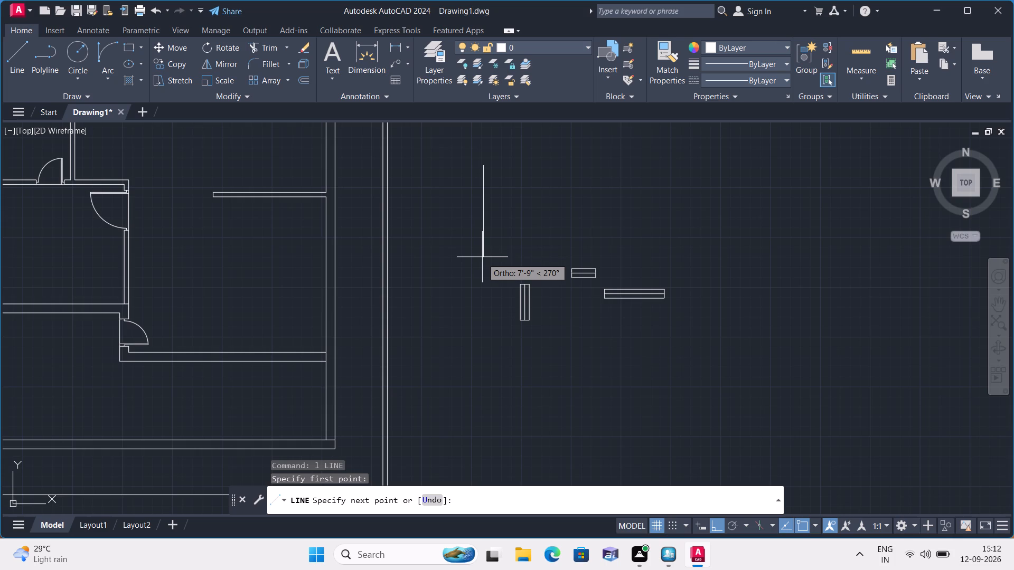
text(5')
key(space)
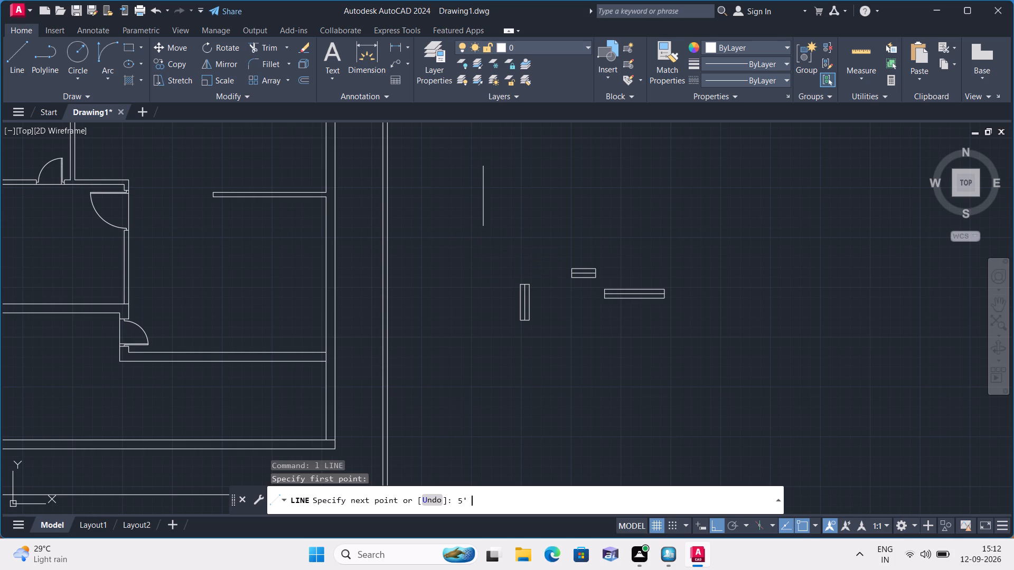
text(9")
key(space)
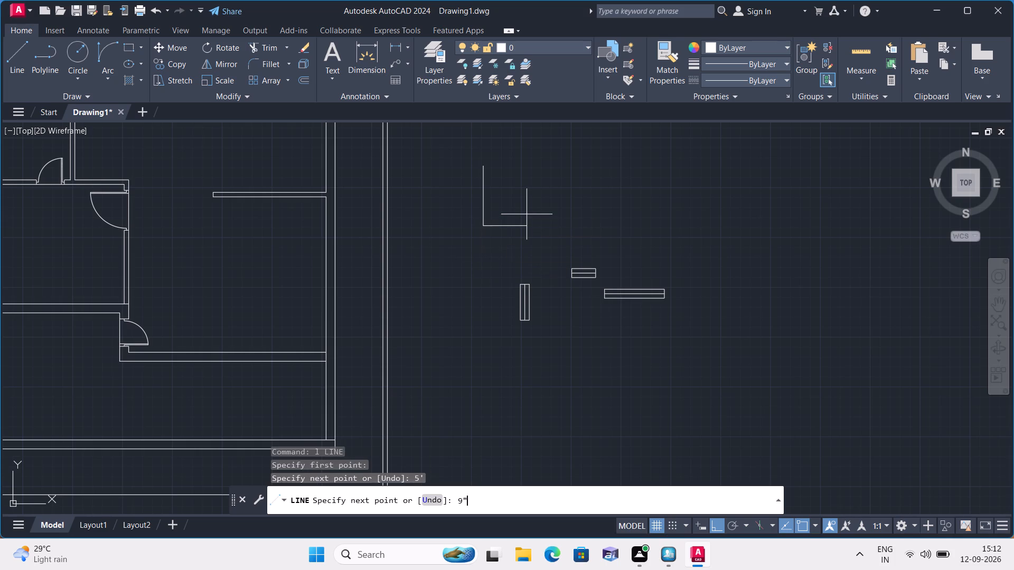
text(5')
key(space)
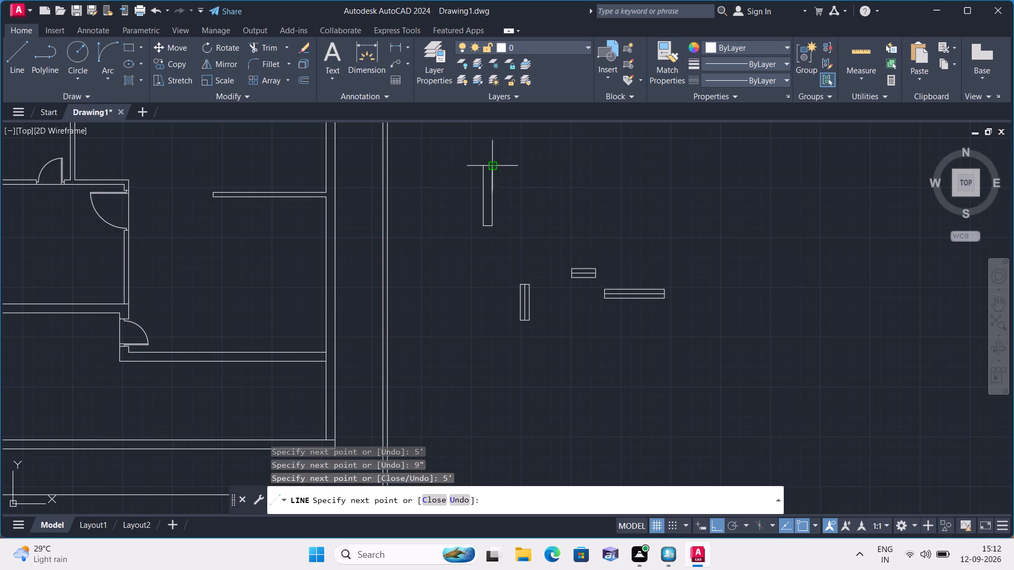
click(484, 166)
key(space)
Draw a vertical centre line through the new 5' rectangle between the midpoints of its short sides.
key(space)
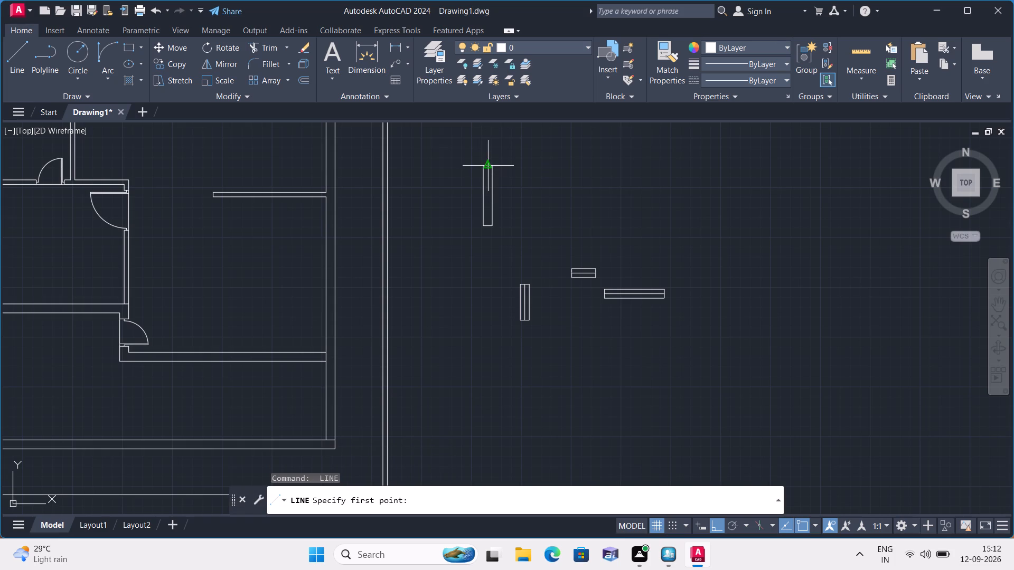
click(486, 168)
click(487, 224)
key(space)
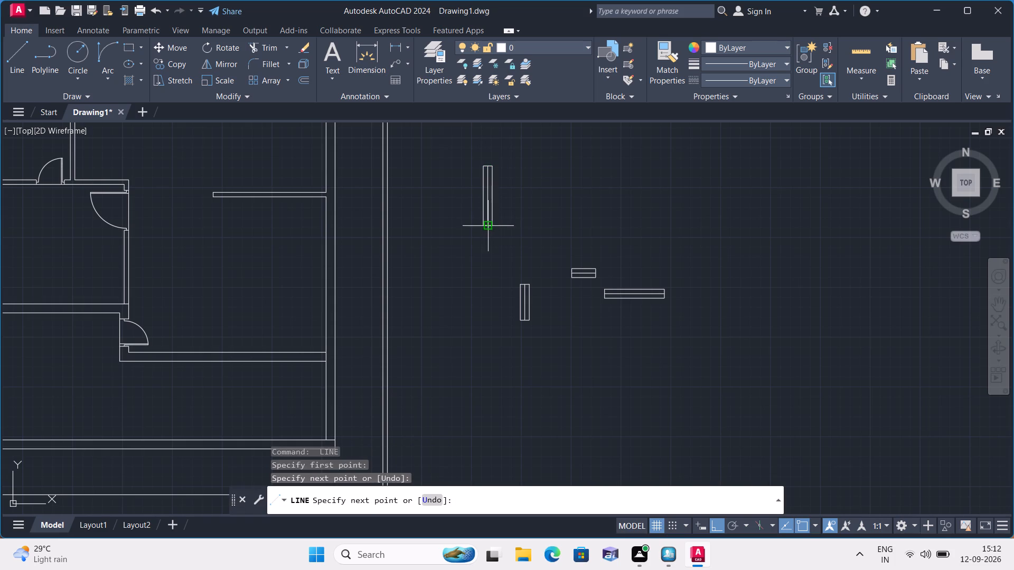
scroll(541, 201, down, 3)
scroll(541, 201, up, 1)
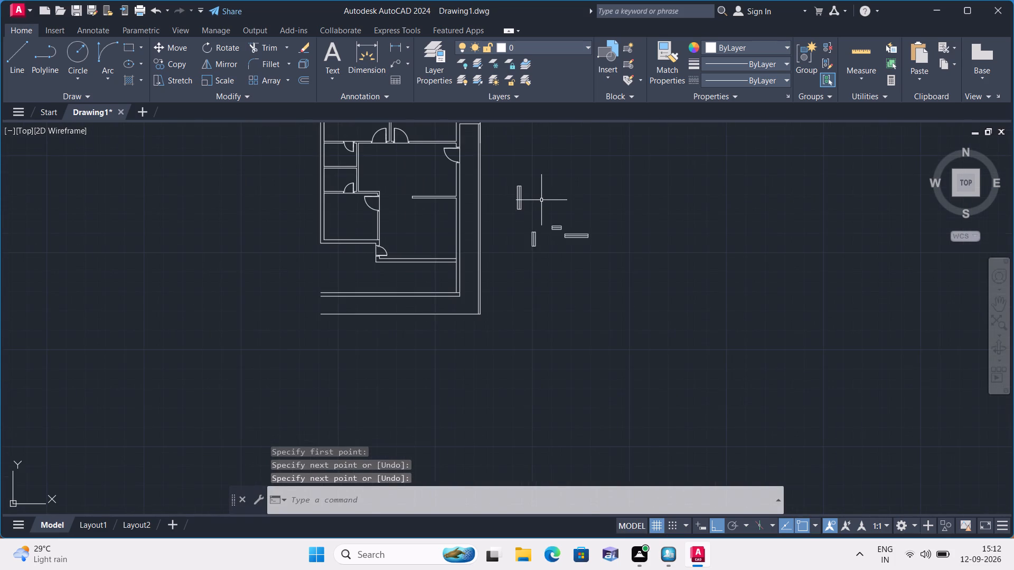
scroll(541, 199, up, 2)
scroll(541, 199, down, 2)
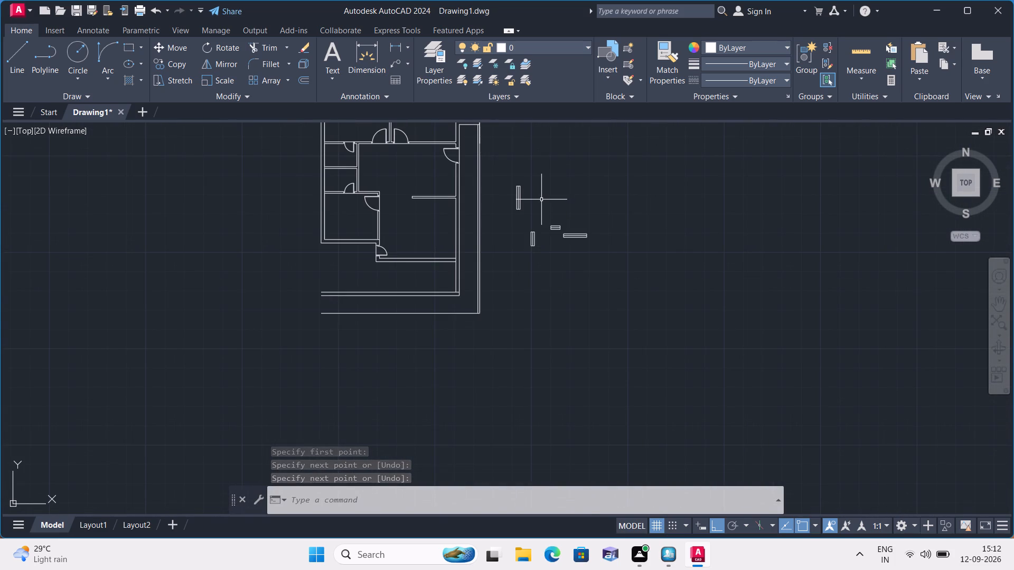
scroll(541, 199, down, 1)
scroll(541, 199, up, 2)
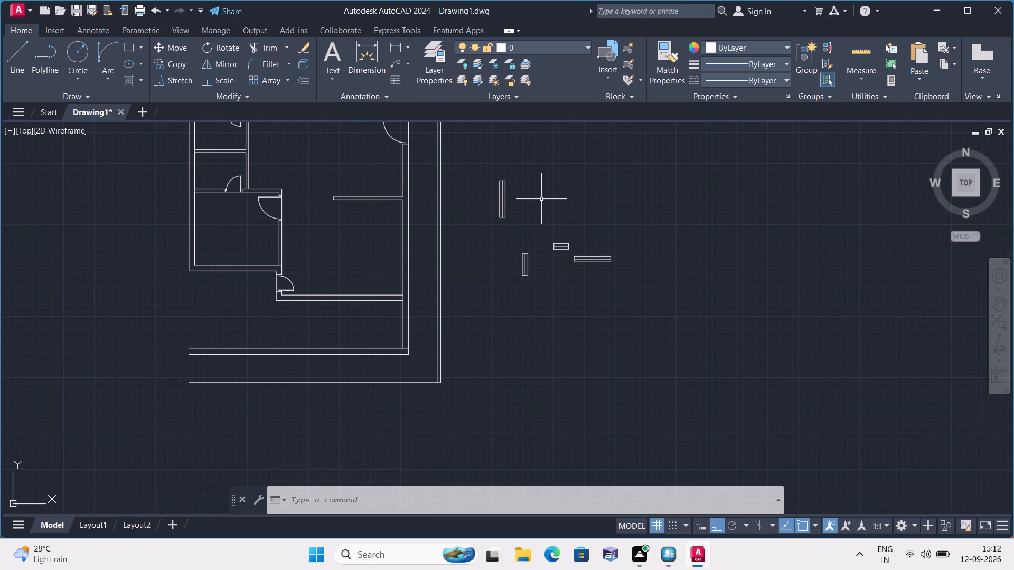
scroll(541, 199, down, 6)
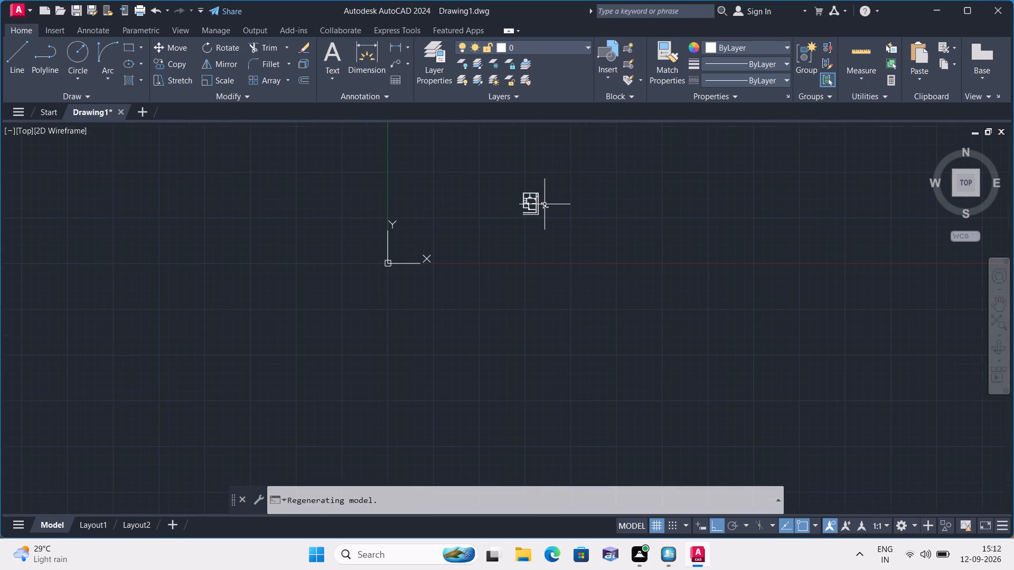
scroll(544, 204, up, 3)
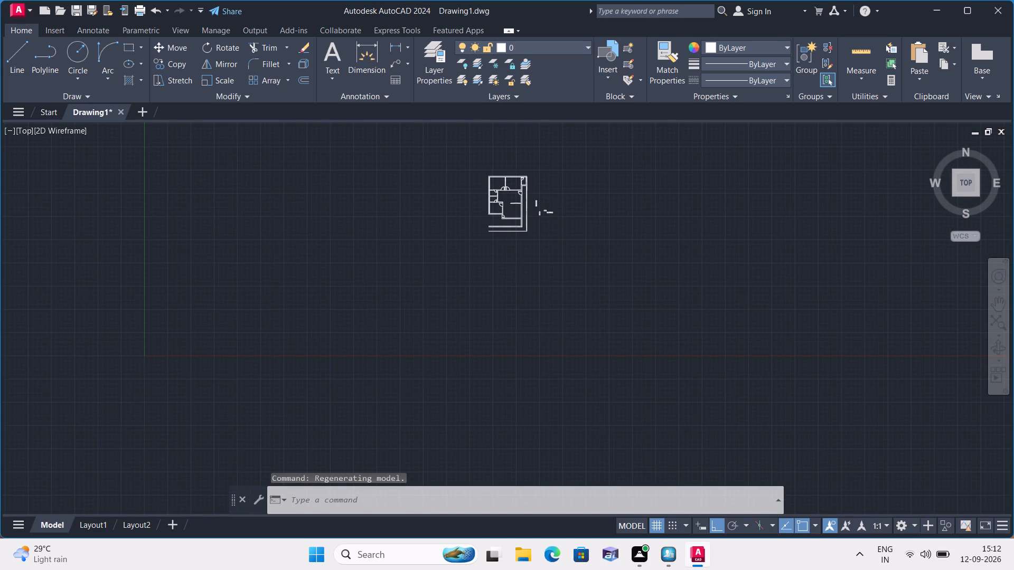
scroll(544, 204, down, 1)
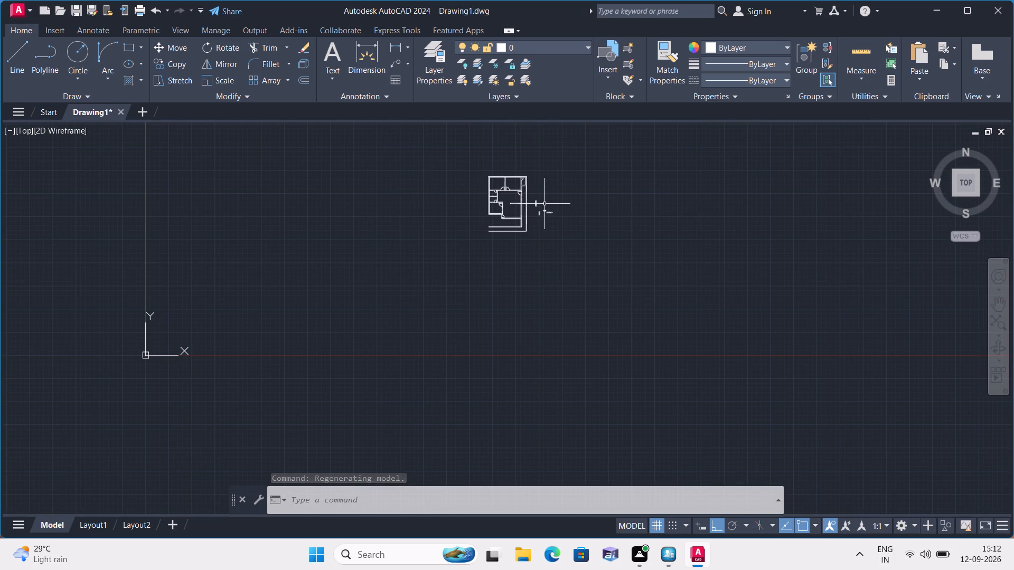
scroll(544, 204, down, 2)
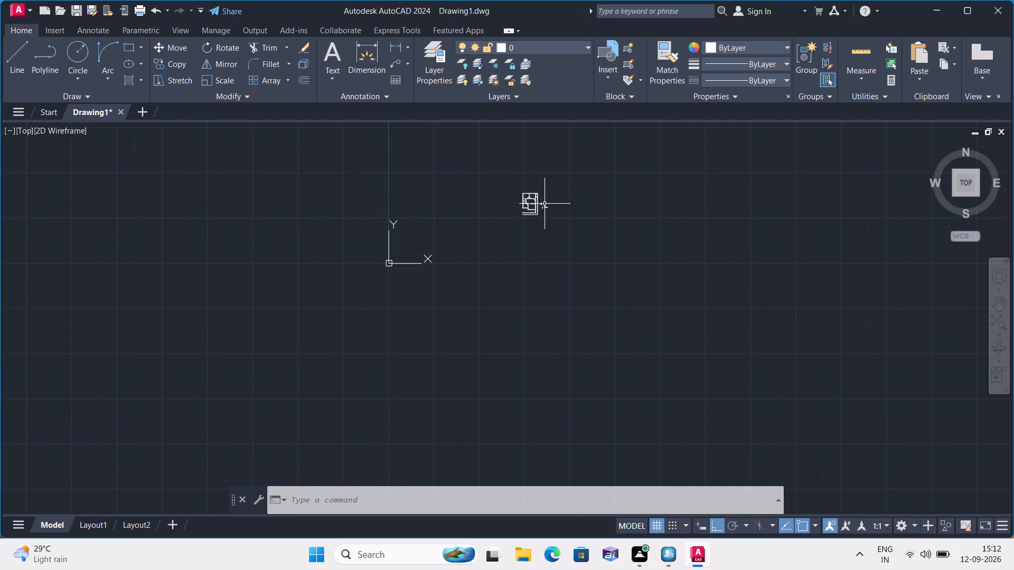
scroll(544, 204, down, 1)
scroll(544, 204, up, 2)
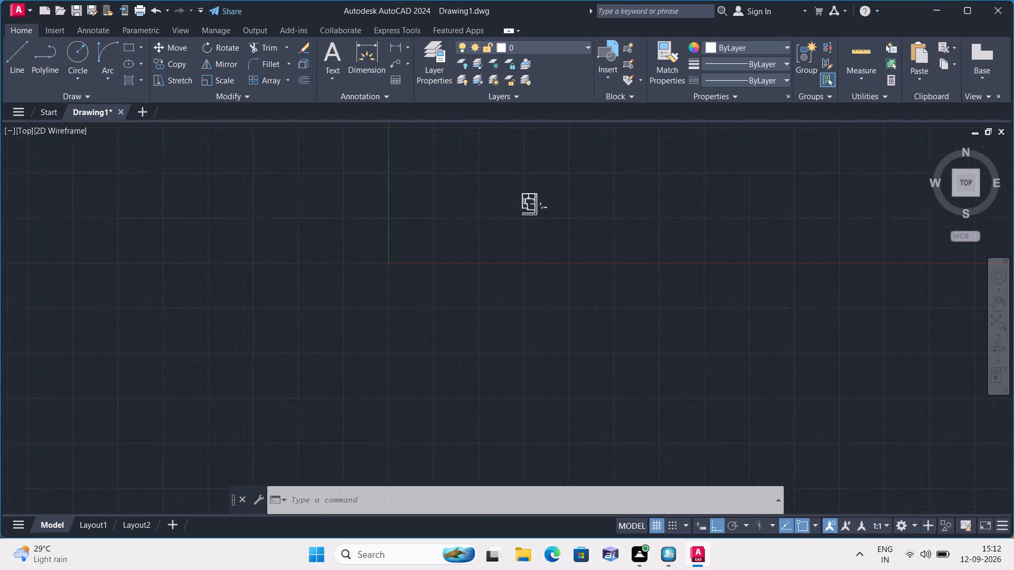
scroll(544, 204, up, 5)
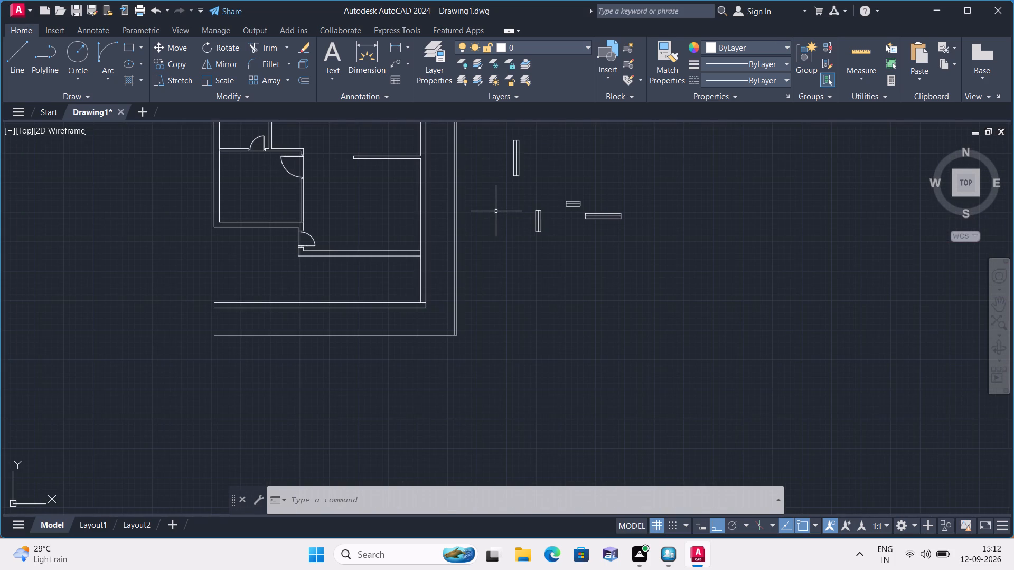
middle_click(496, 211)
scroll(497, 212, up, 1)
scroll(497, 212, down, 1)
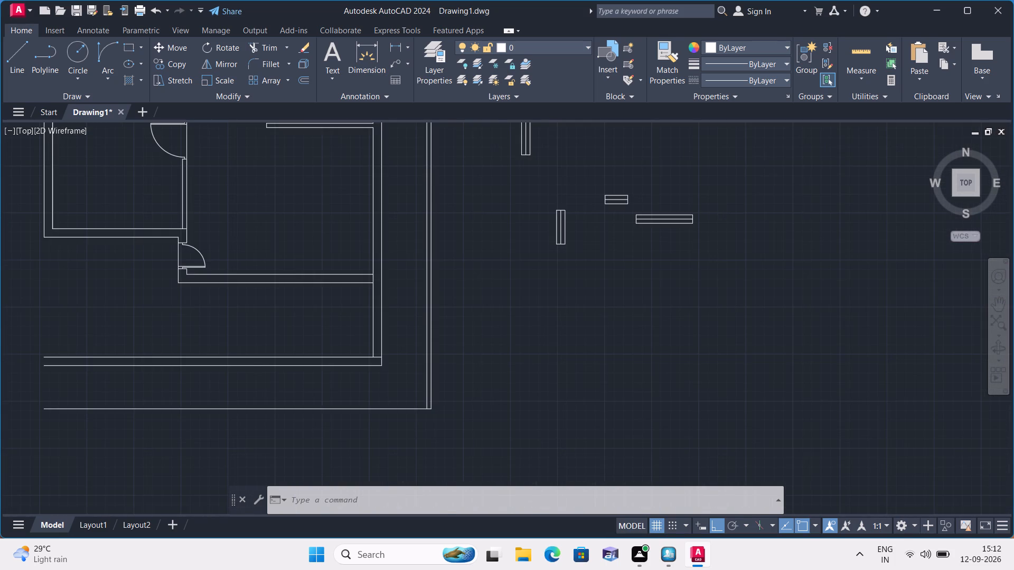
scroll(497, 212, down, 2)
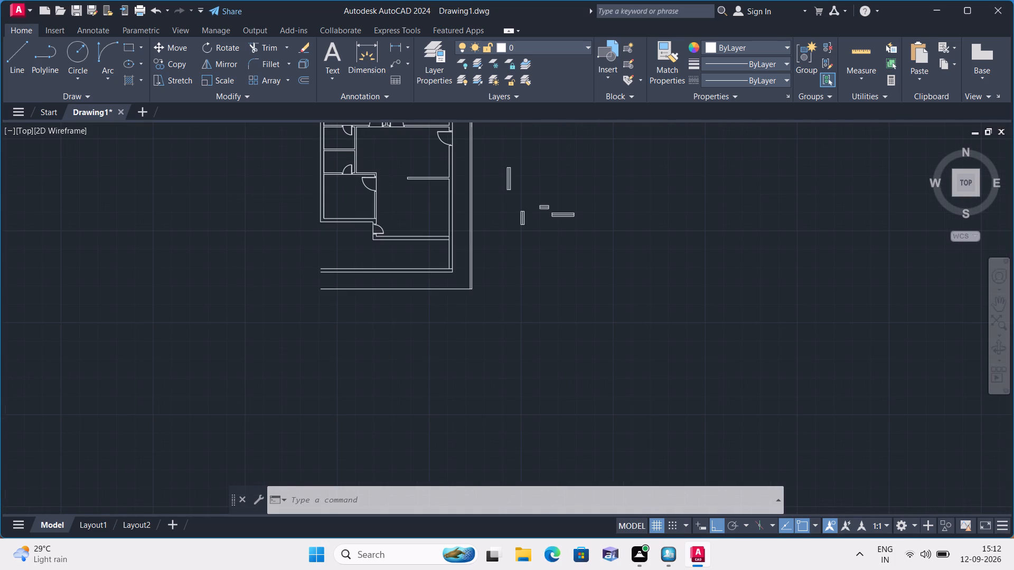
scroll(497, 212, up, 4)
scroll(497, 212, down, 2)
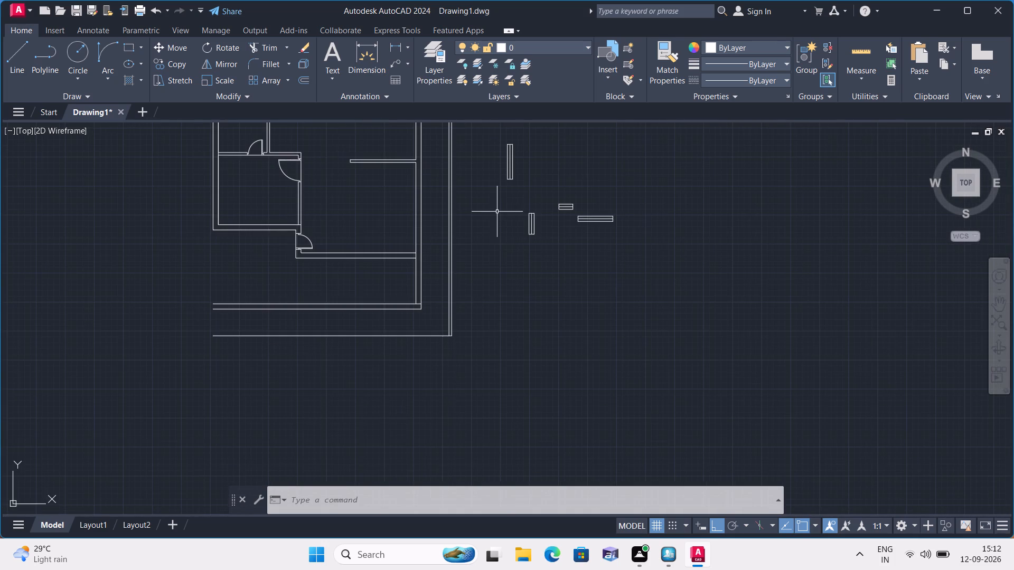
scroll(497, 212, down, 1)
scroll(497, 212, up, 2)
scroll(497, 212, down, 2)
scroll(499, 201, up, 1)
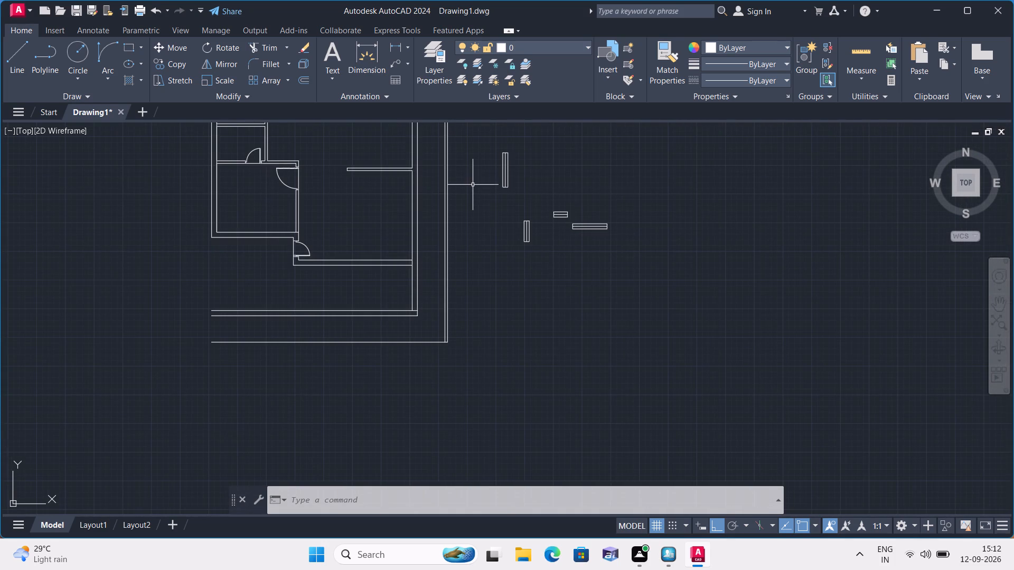
Copy the vertical 5' window by its right side's midpoint, with Ortho off, to the midpoint of the upper-left room's inner left wall face.
middle_drag(493, 206, 509, 230)
click(521, 159)
click(506, 168)
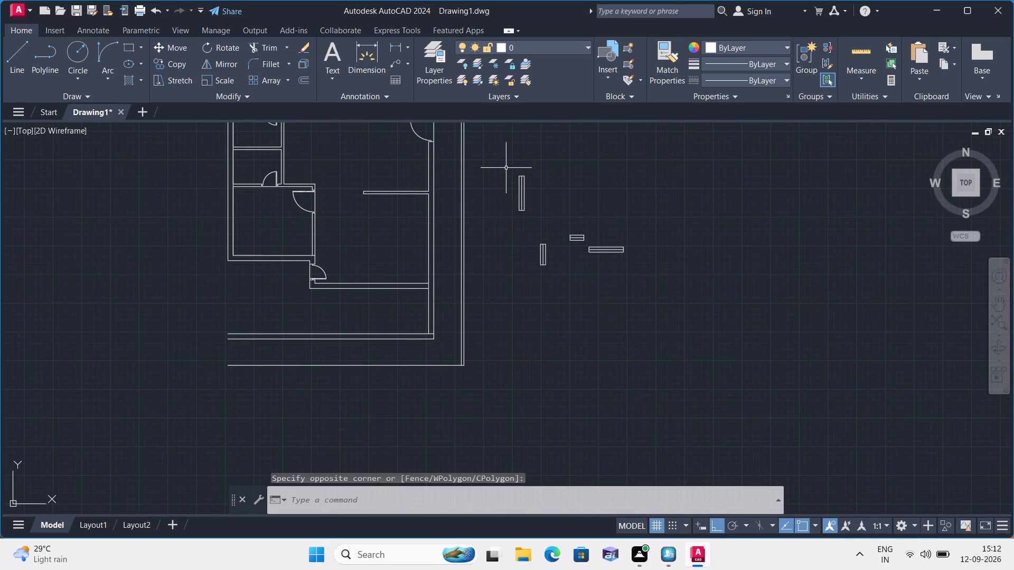
click(509, 165)
click(551, 224)
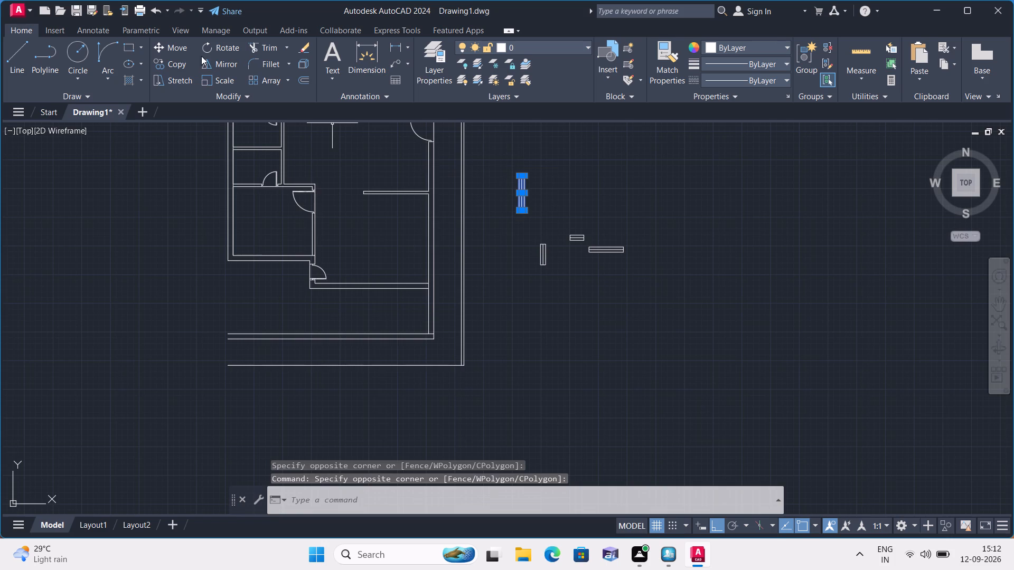
click(176, 59)
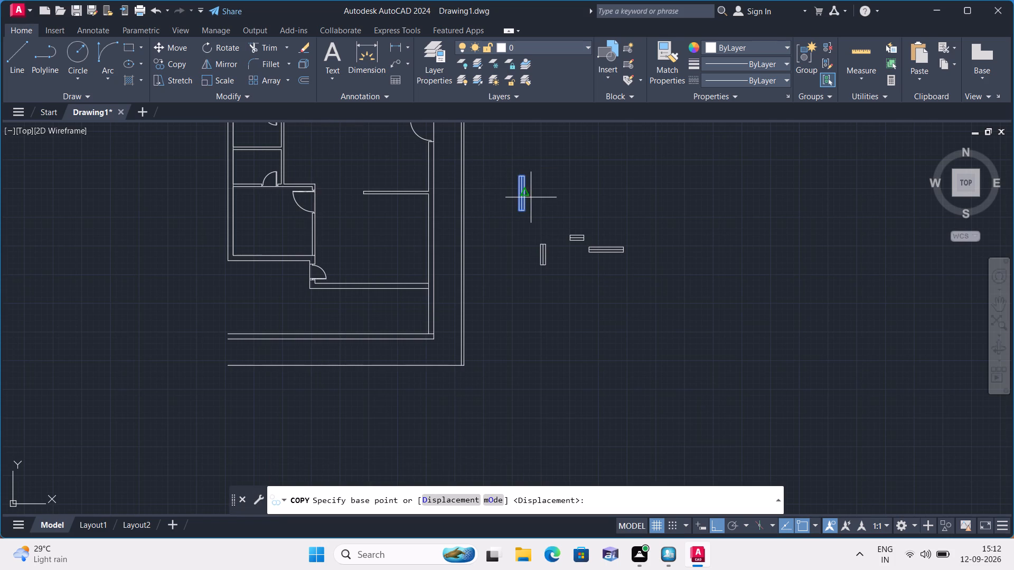
click(526, 191)
middle_drag(360, 163, 386, 218)
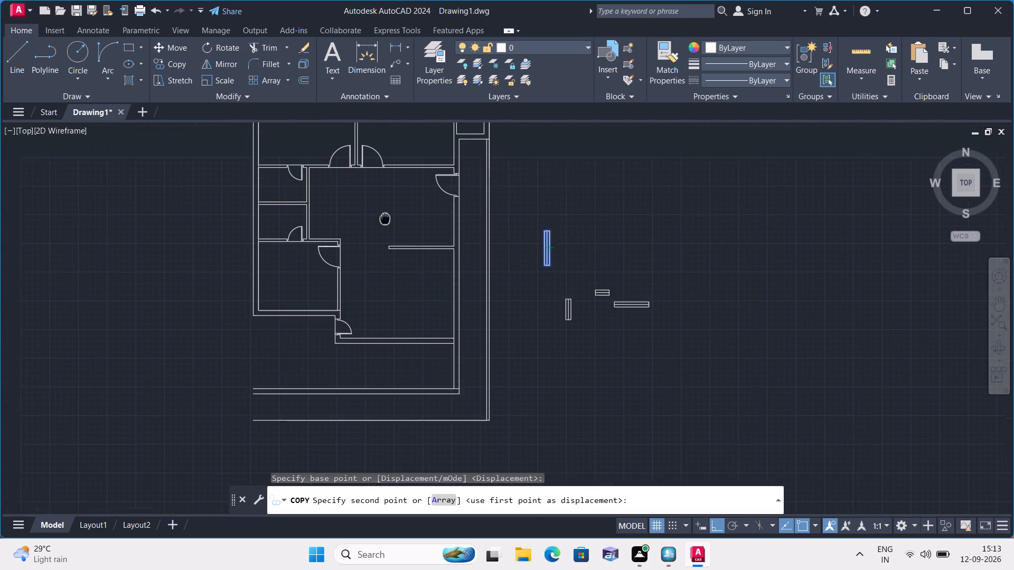
middle_drag(386, 218, 396, 235)
key(F8)
middle_drag(316, 195, 353, 282)
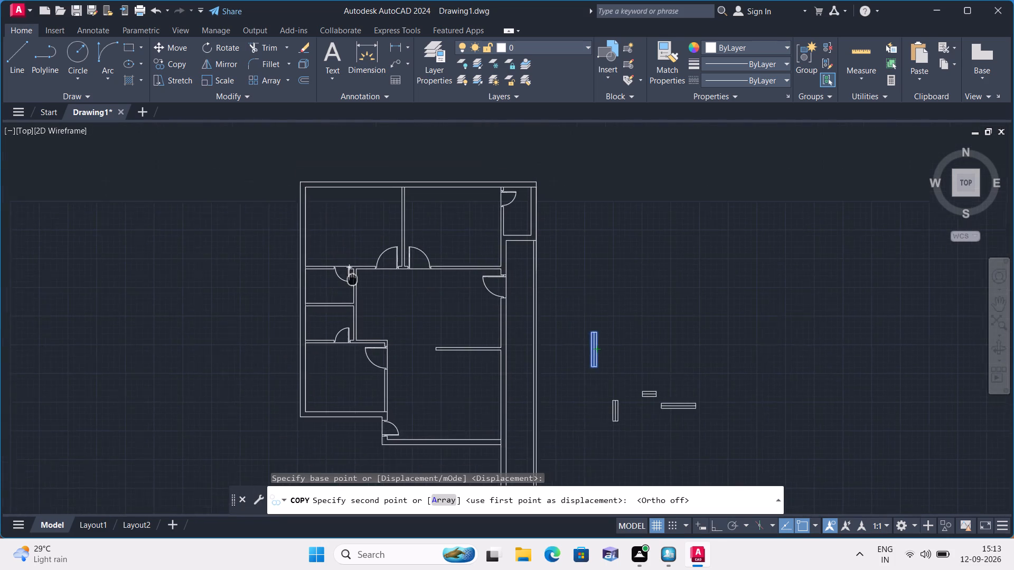
middle_drag(353, 282, 353, 283)
scroll(322, 237, up, 2)
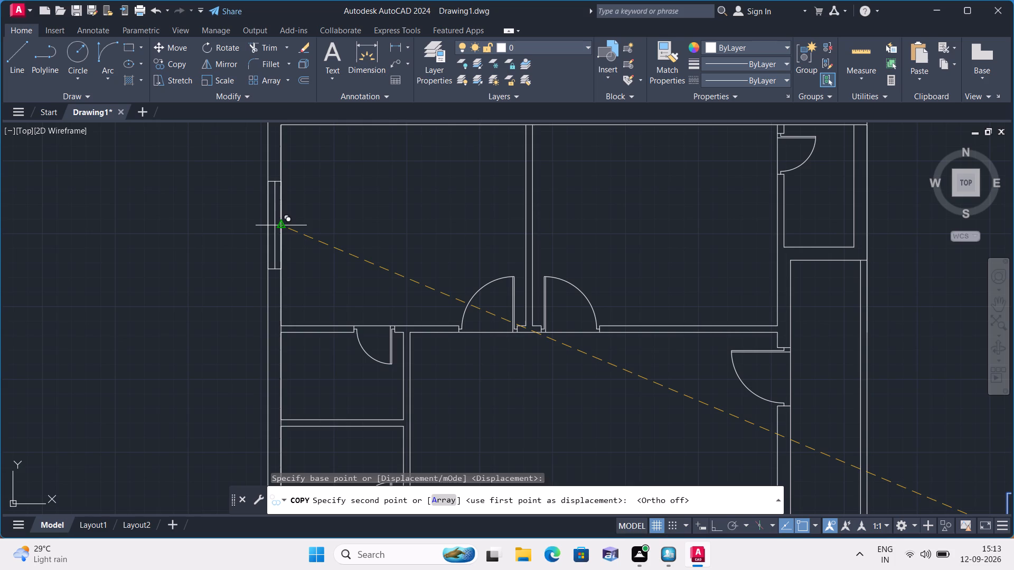
click(283, 225)
Place another copy of the vertical 5' window at the midpoint of the lower-left room's inner left wall face and end the Copy command.
middle_drag(342, 244, 379, 89)
scroll(379, 89, down, 1)
middle_drag(370, 323, 379, 164)
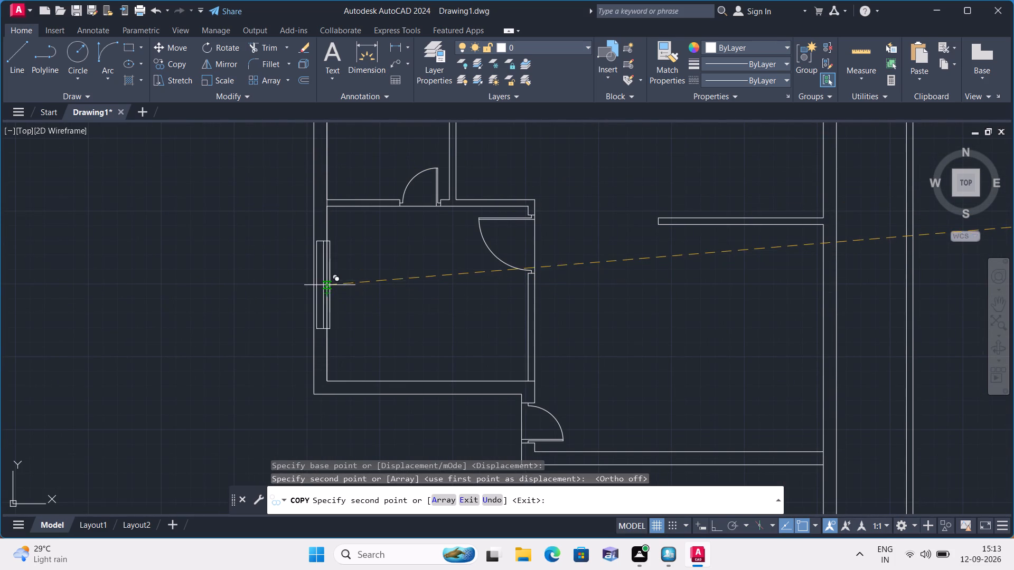
click(329, 296)
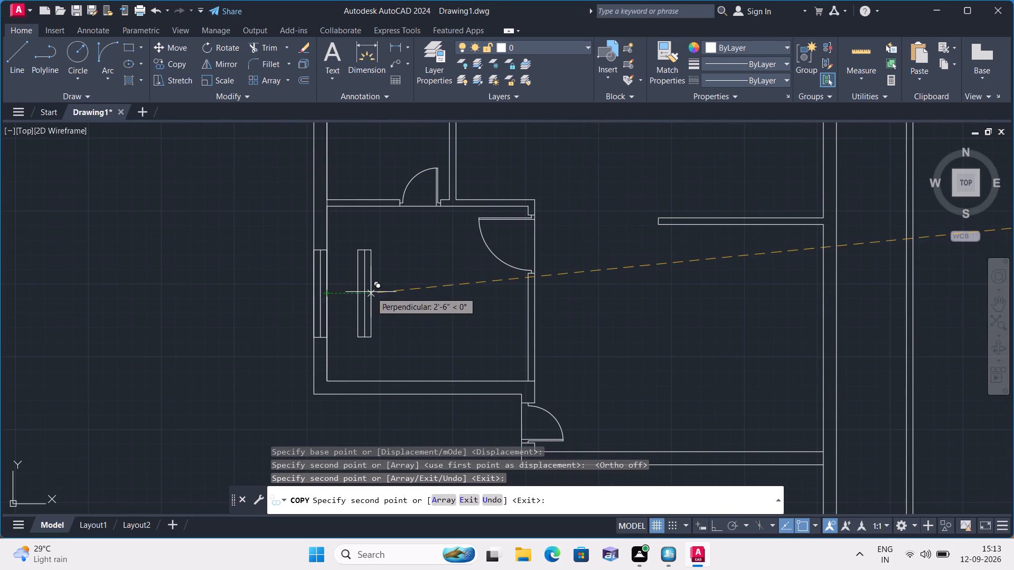
key(Escape)
Rotate the horizontal 2' window symbol to vertical about its right side's midpoint, with Ortho on.
scroll(371, 292, down, 2)
scroll(698, 321, up, 2)
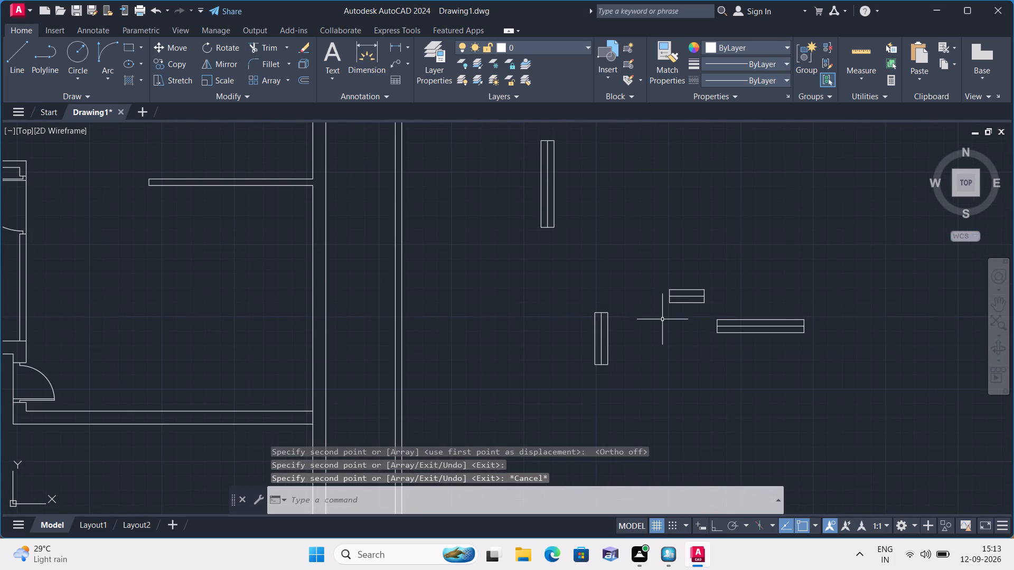
scroll(671, 309, up, 1)
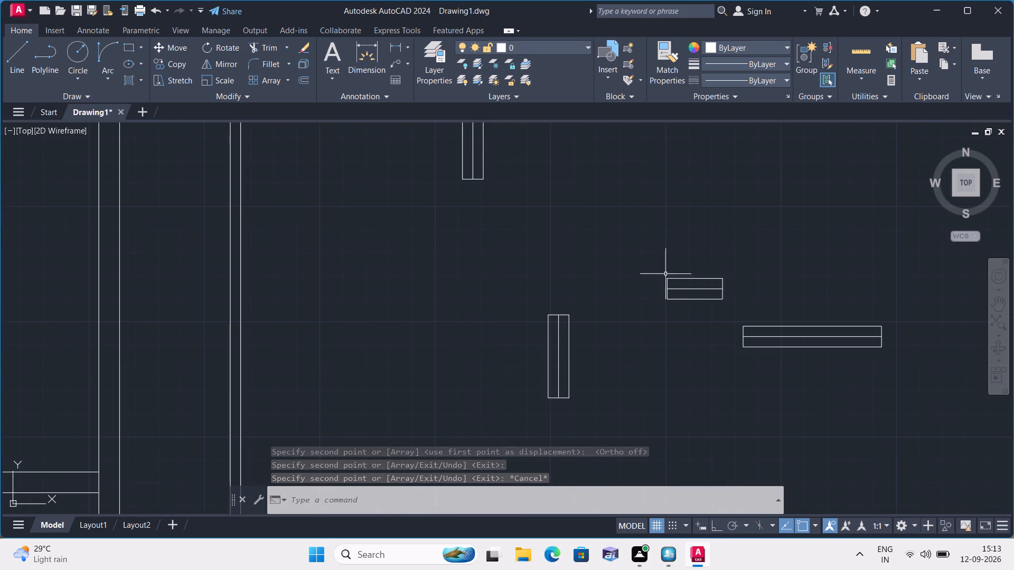
click(654, 262)
click(739, 313)
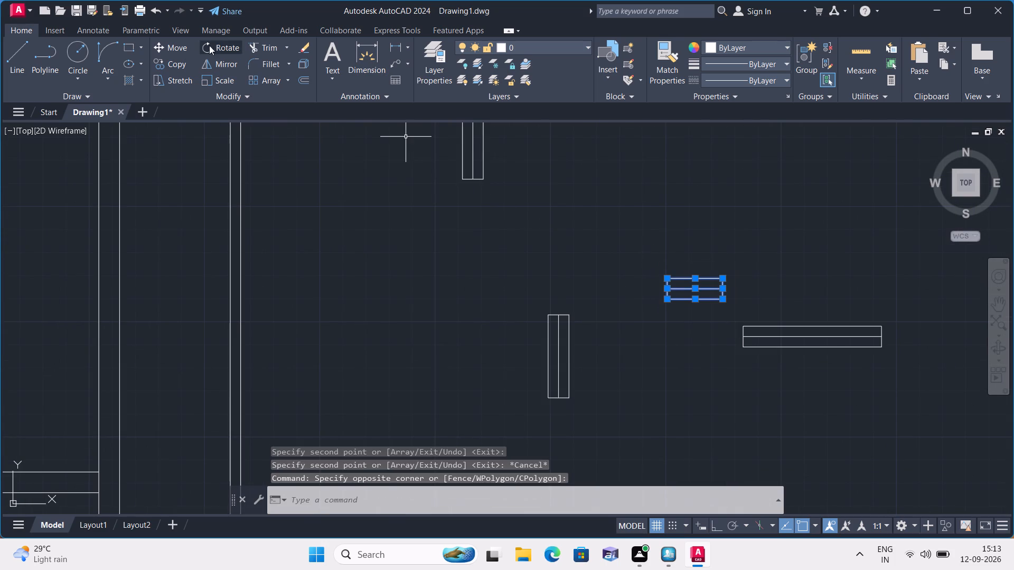
click(218, 42)
key(F8)
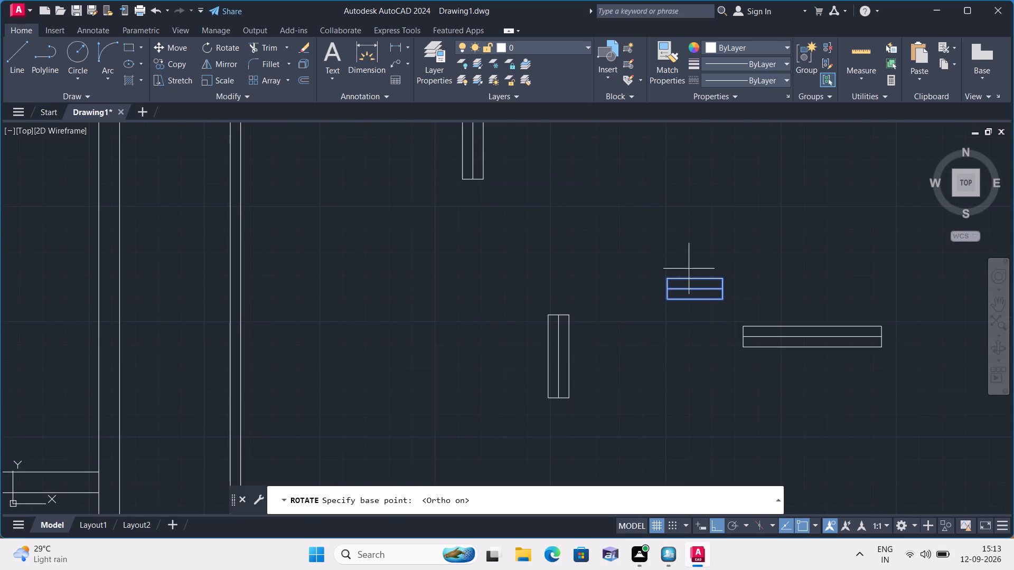
click(724, 285)
click(695, 225)
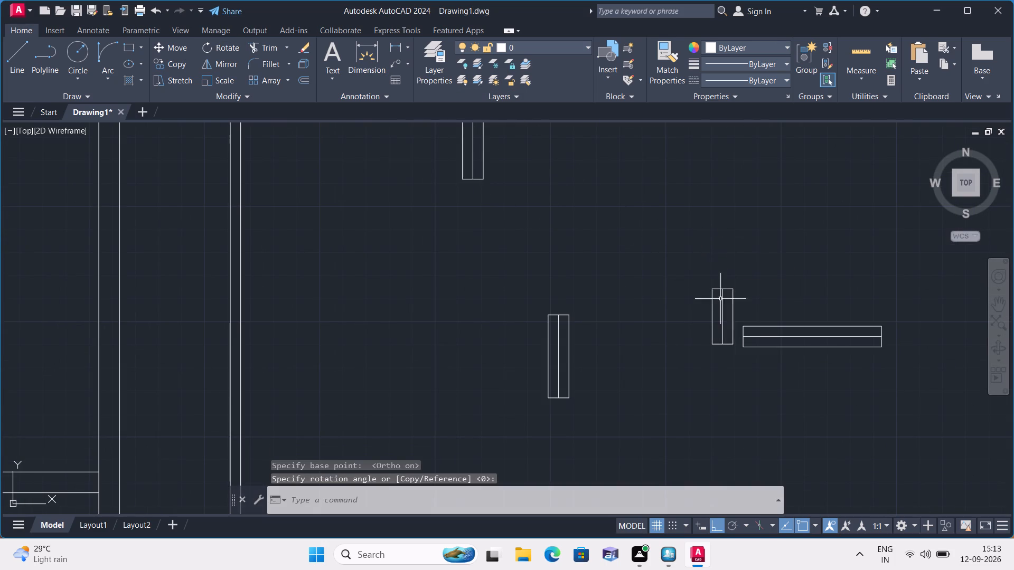
Copy the vertical 2' window by its right side's midpoint, with Ortho off, to the inner left wall face midpoints of the two small left-side rooms.
key(F8)
click(739, 350)
click(689, 267)
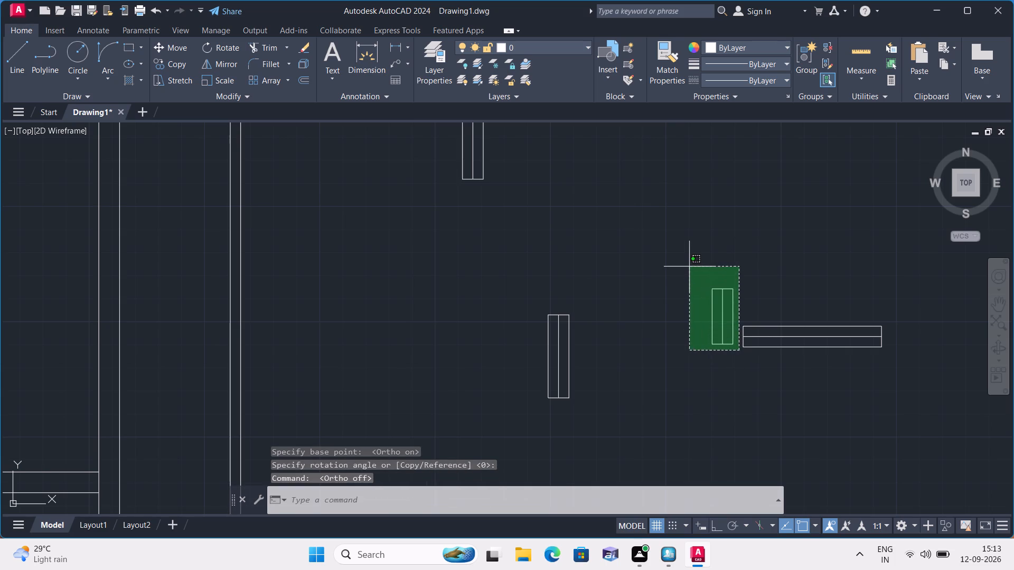
click(173, 62)
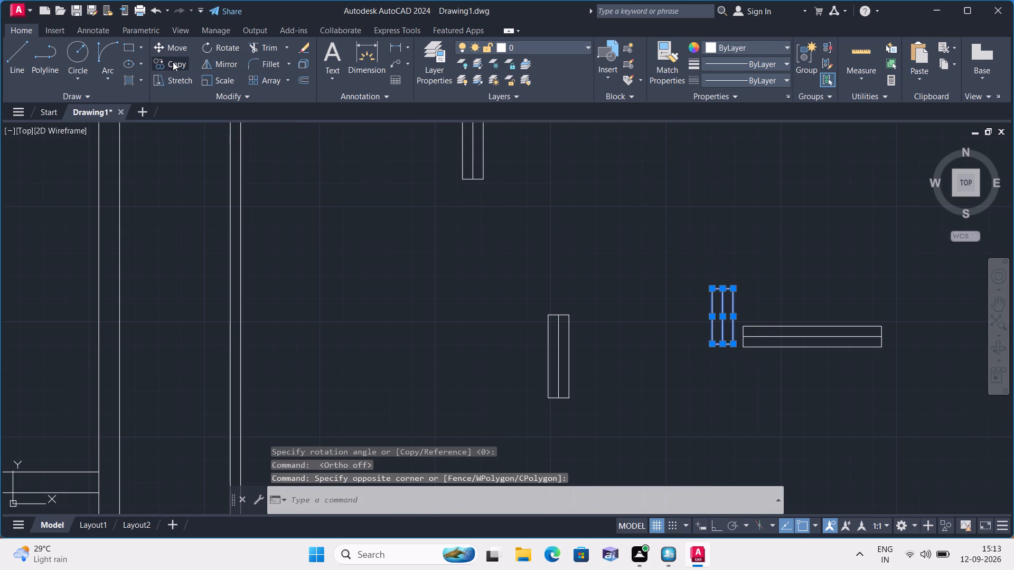
click(730, 313)
middle_drag(265, 272, 574, 271)
scroll(265, 272, down, 1)
scroll(424, 255, down, 2)
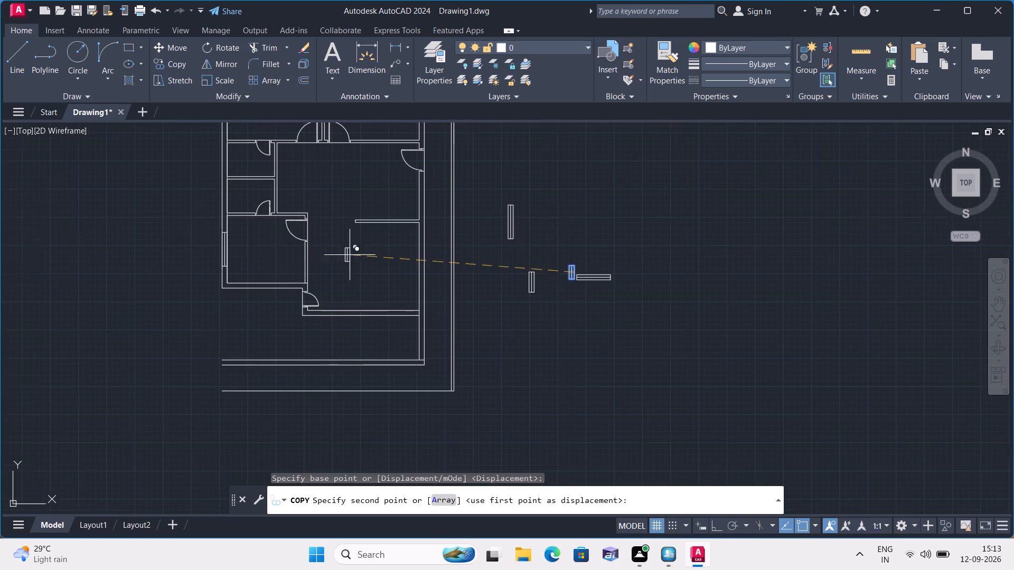
scroll(210, 189, up, 2)
scroll(214, 189, down, 1)
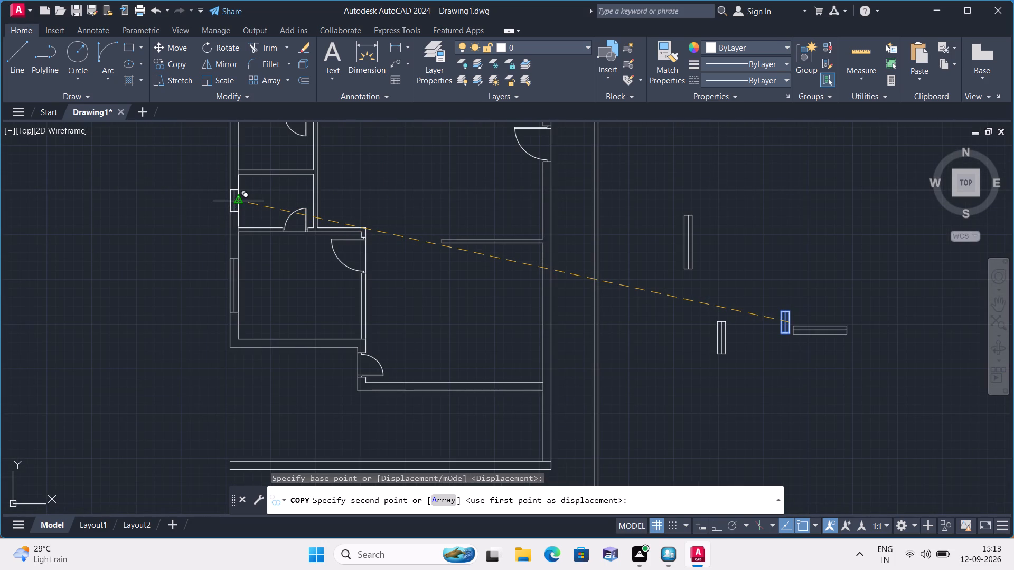
click(237, 200)
middle_drag(236, 150, 250, 190)
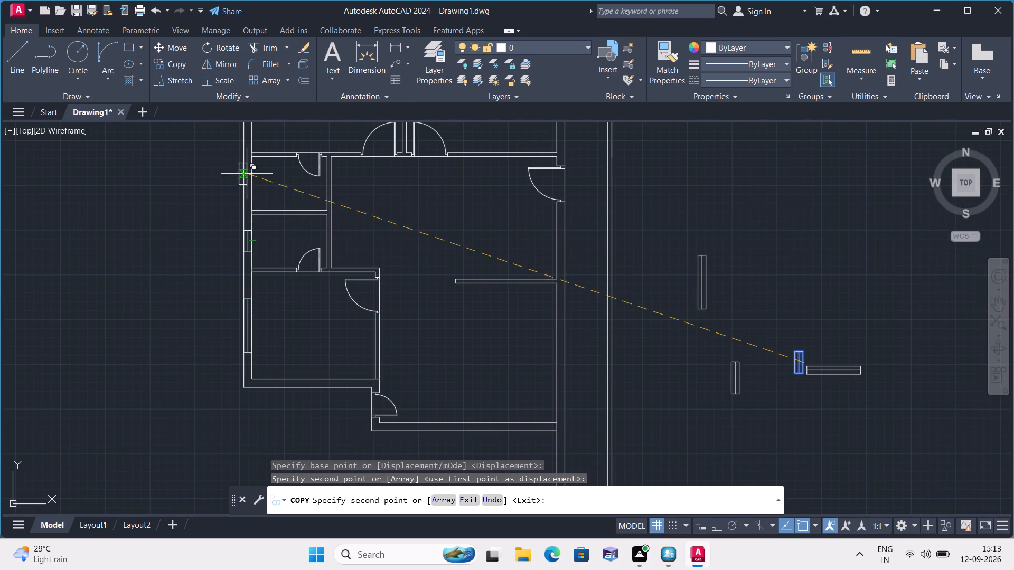
click(252, 184)
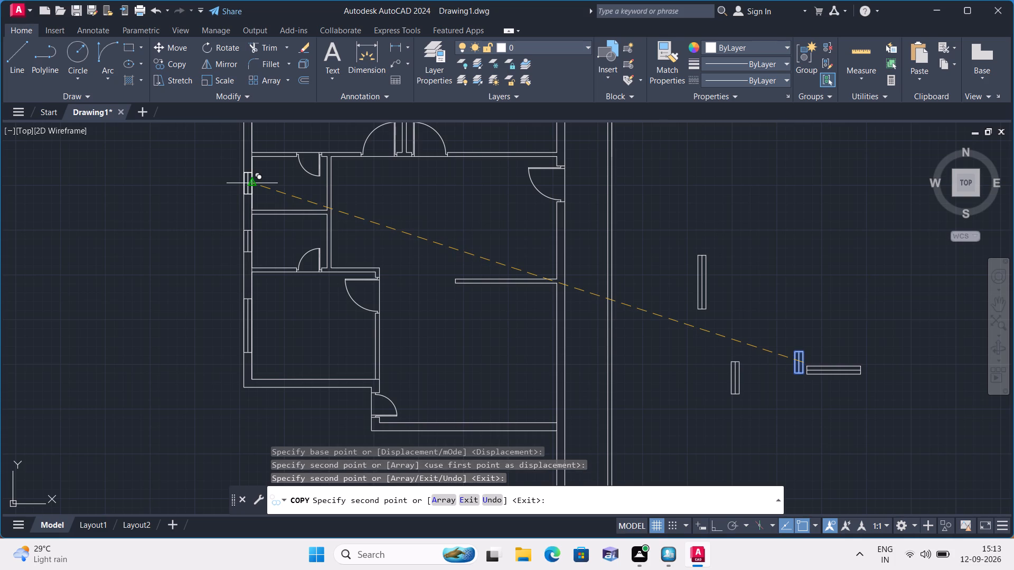
key(Escape)
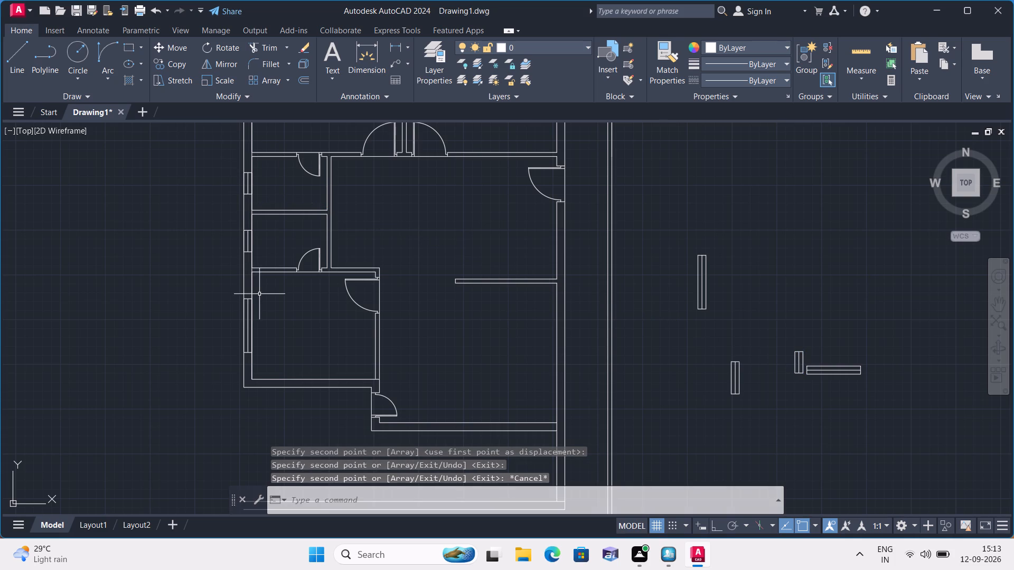
Delete the four reference lines along the inner left wall face, from the upper-left room down to the lower-left room.
click(251, 288)
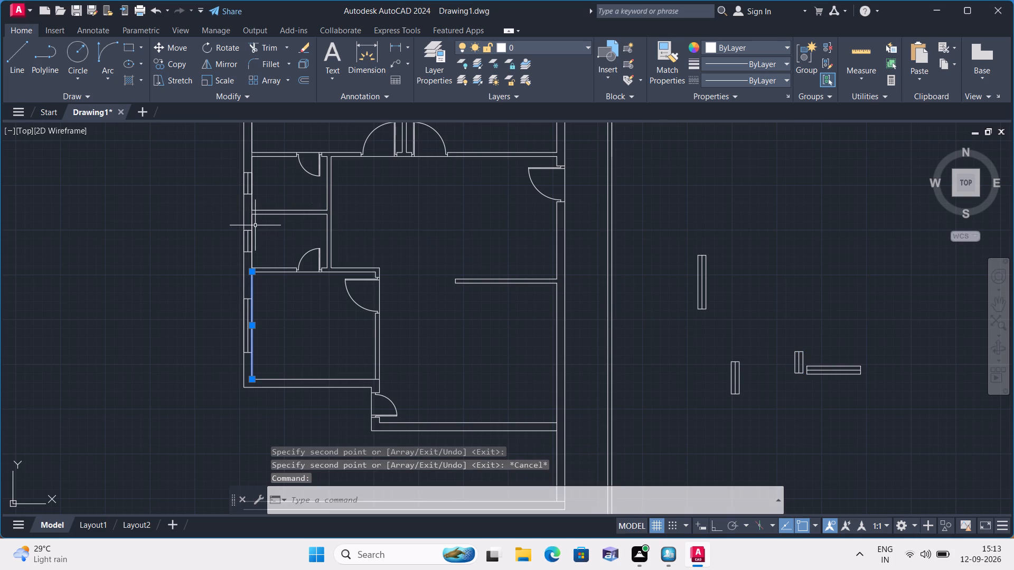
click(251, 220)
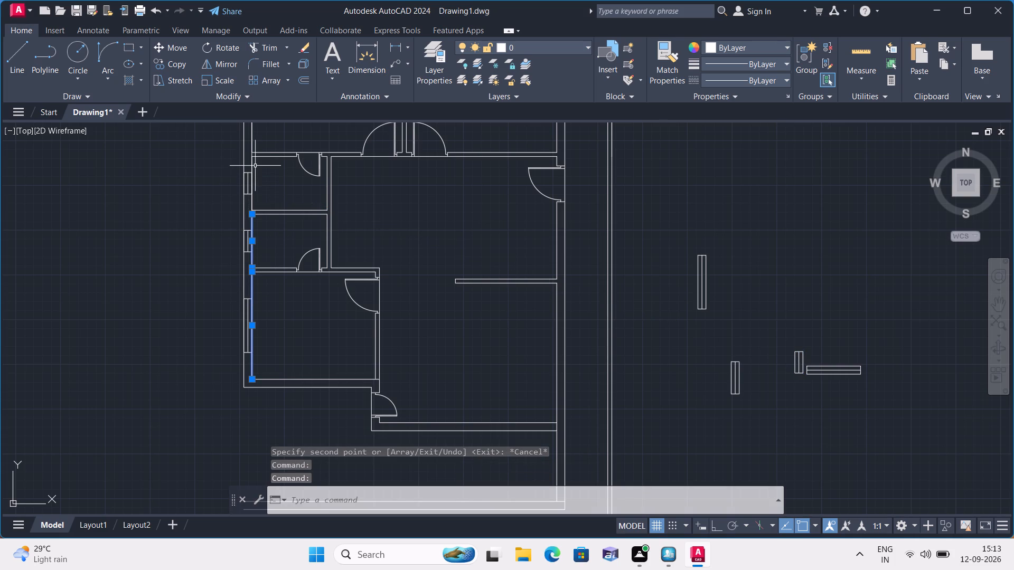
click(253, 165)
middle_drag(272, 182, 312, 254)
click(292, 208)
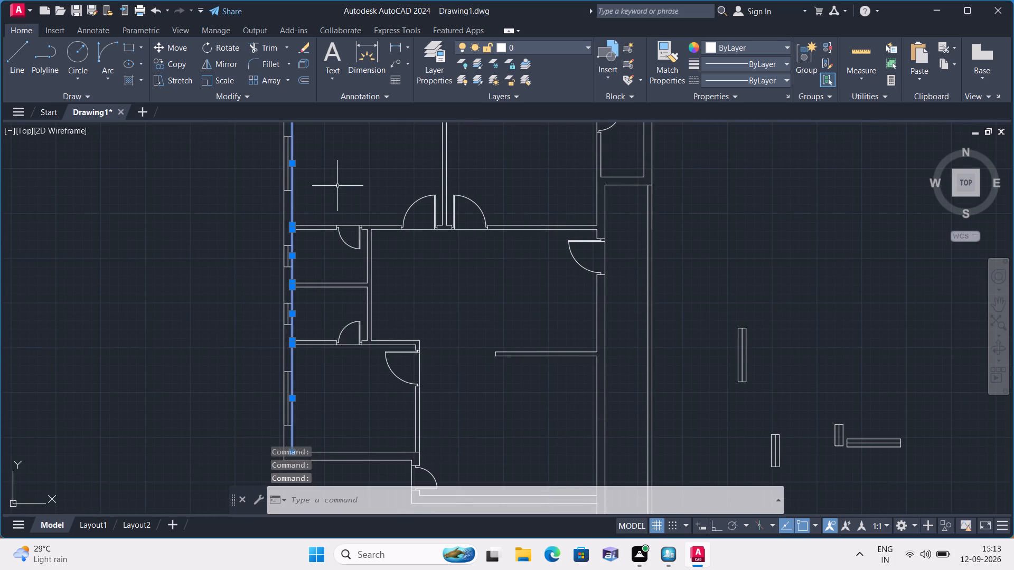
key(Delete)
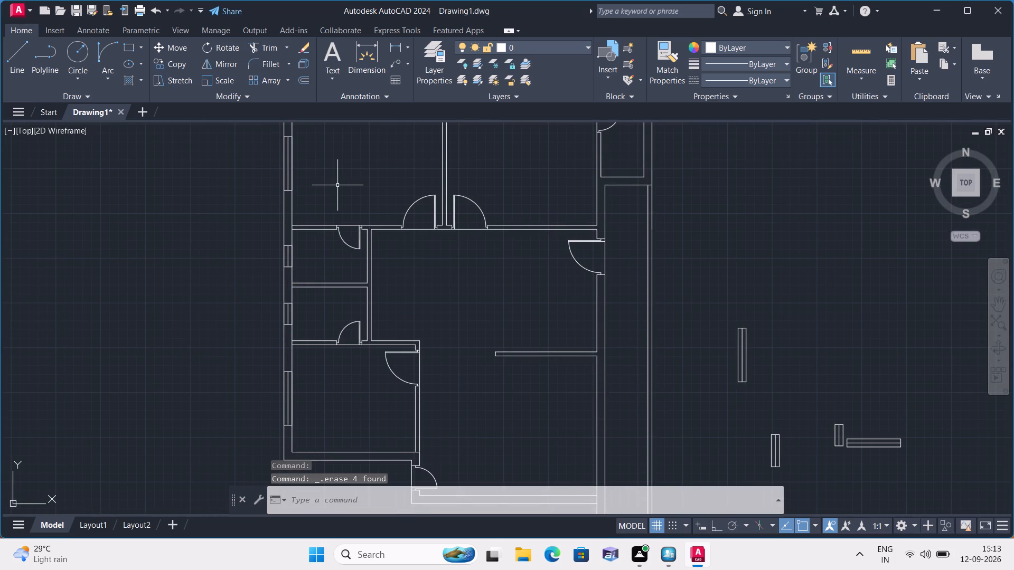
Draw lines on the right wall's inner face, from the short partition to the wall below it, and from that wall to the bottom wall.
scroll(337, 185, down, 1)
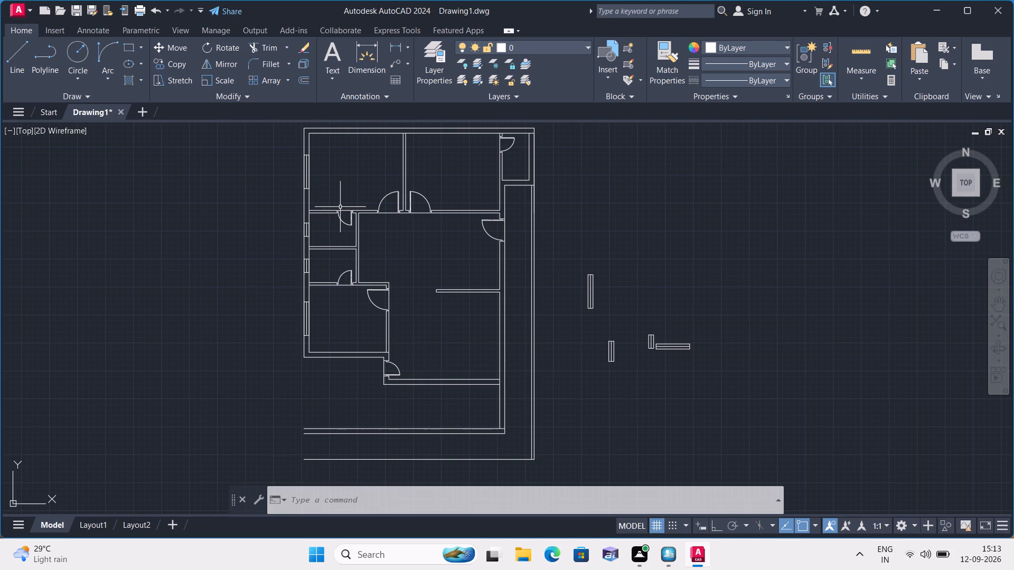
scroll(340, 207, down, 1)
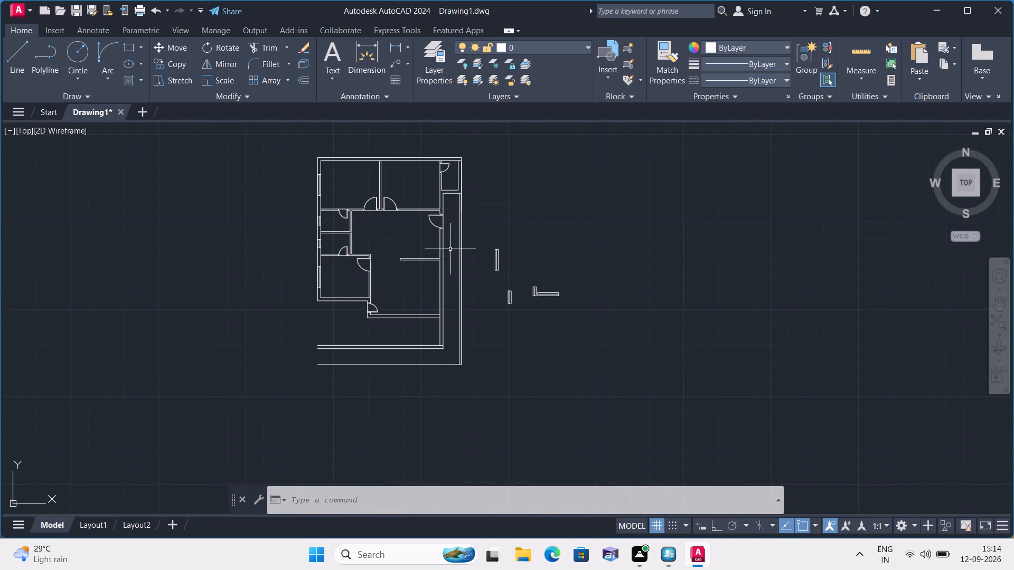
scroll(491, 265, up, 2)
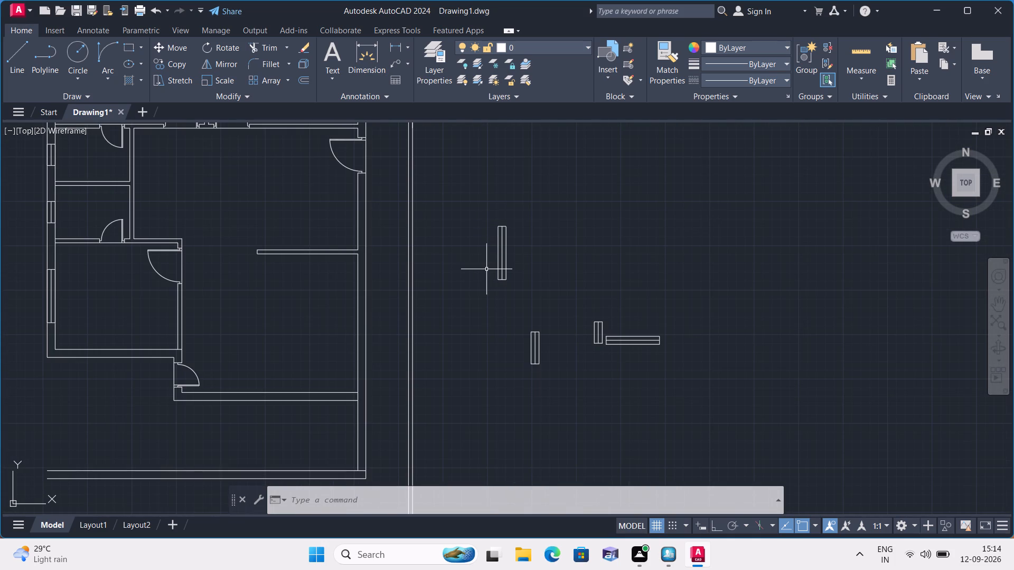
key(l)
key(space)
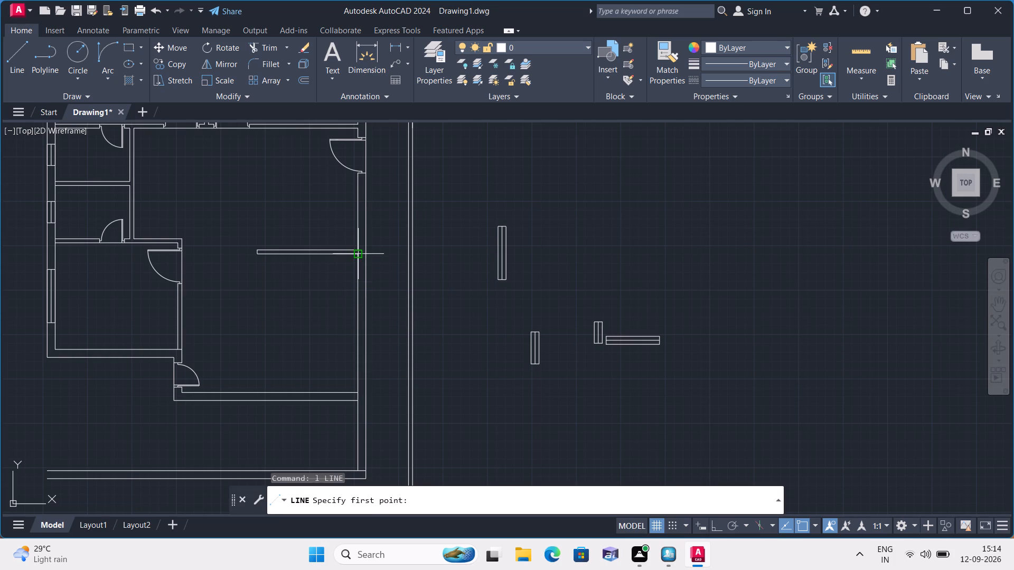
click(357, 253)
click(357, 390)
key(space)
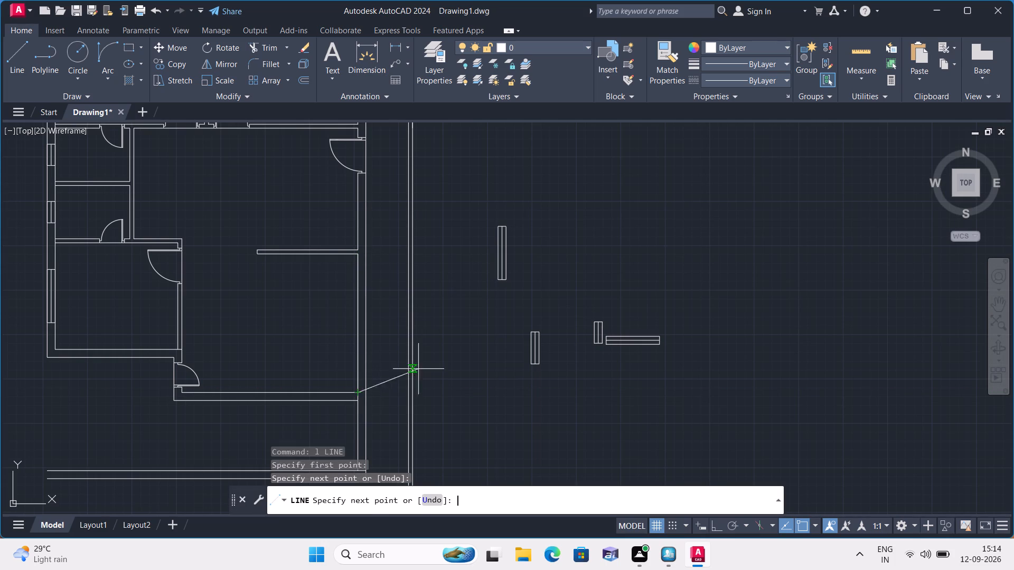
middle_drag(391, 356, 367, 256)
key(space)
click(334, 302)
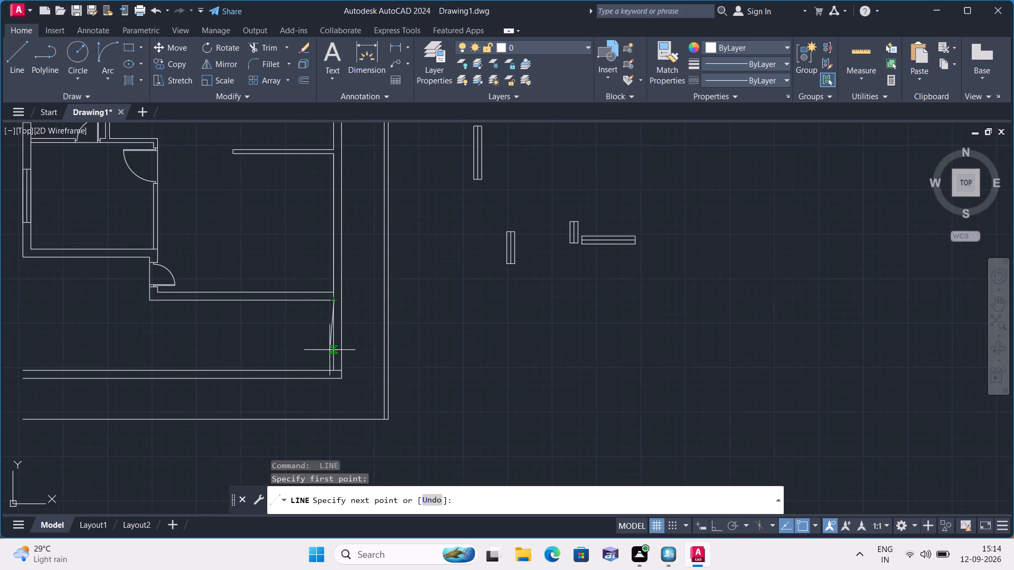
click(334, 367)
key(space)
Draw lines on the right wall's inner face, from the entrance door's lower jamb to the partition, and from the passage's top level to the upper-right room's lower corner.
key(space)
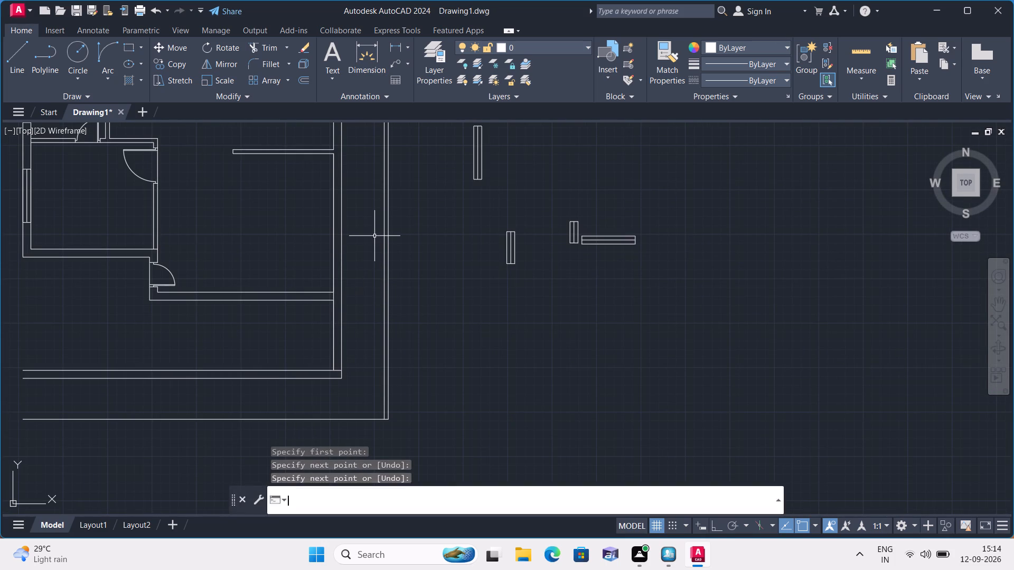
middle_drag(352, 233, 384, 373)
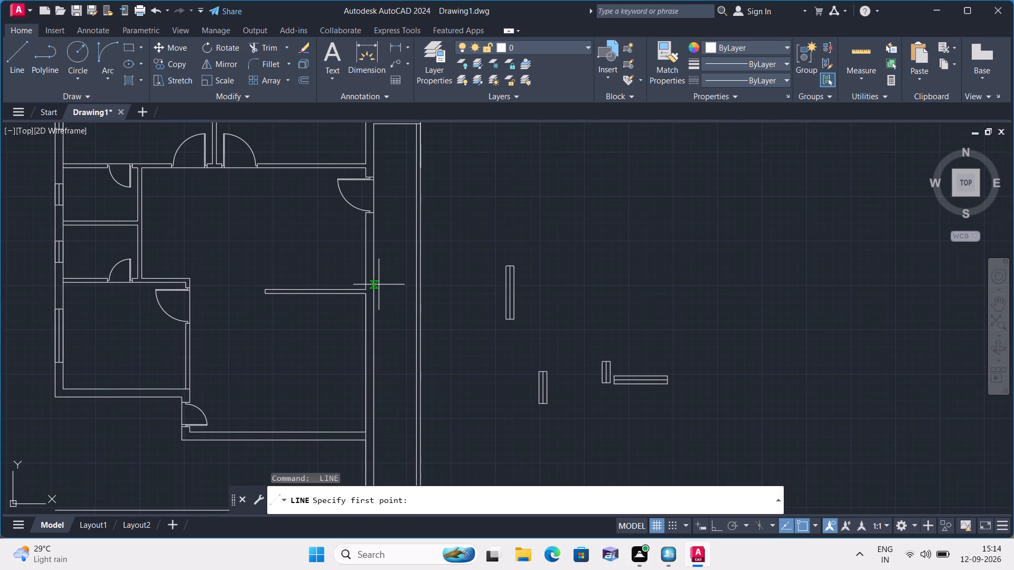
click(365, 213)
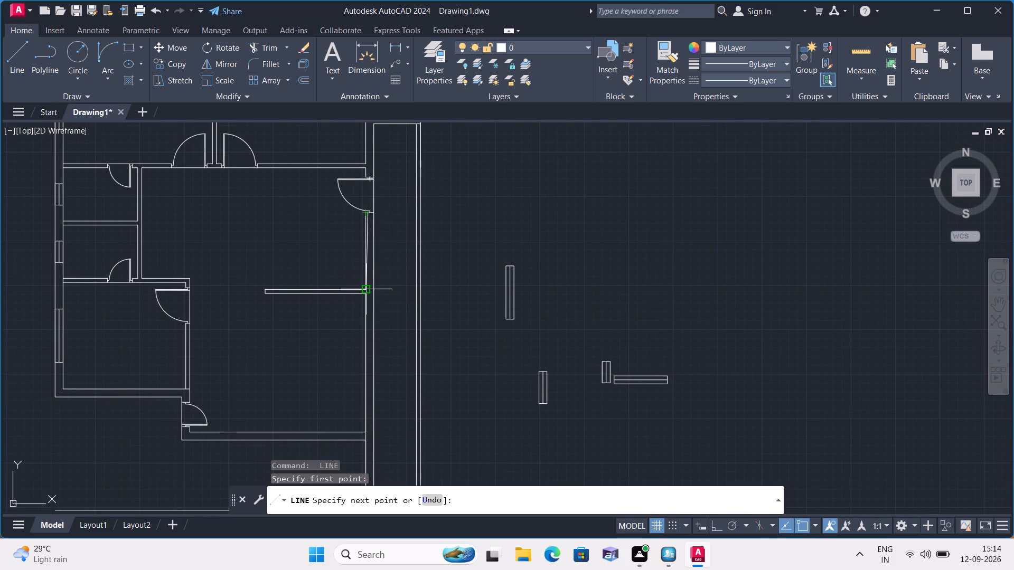
click(364, 290)
key(space)
middle_drag(399, 202, 430, 325)
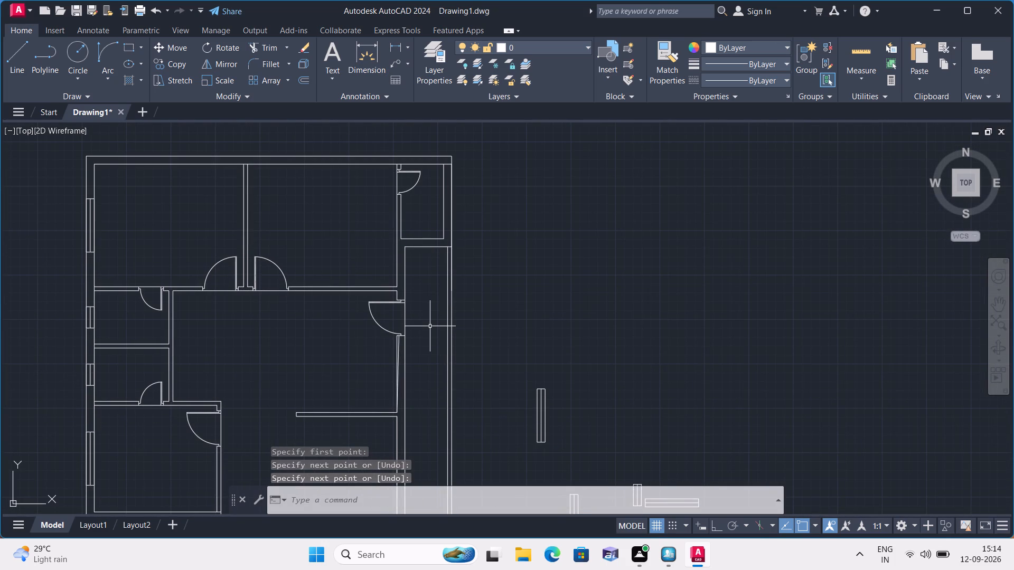
key(space)
scroll(411, 271, up, 1)
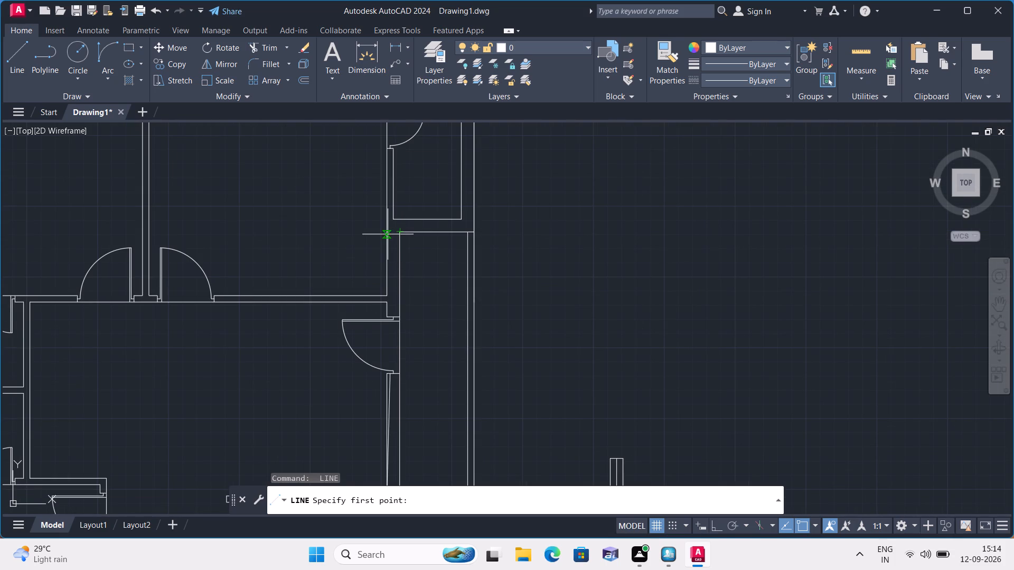
click(388, 234)
click(386, 294)
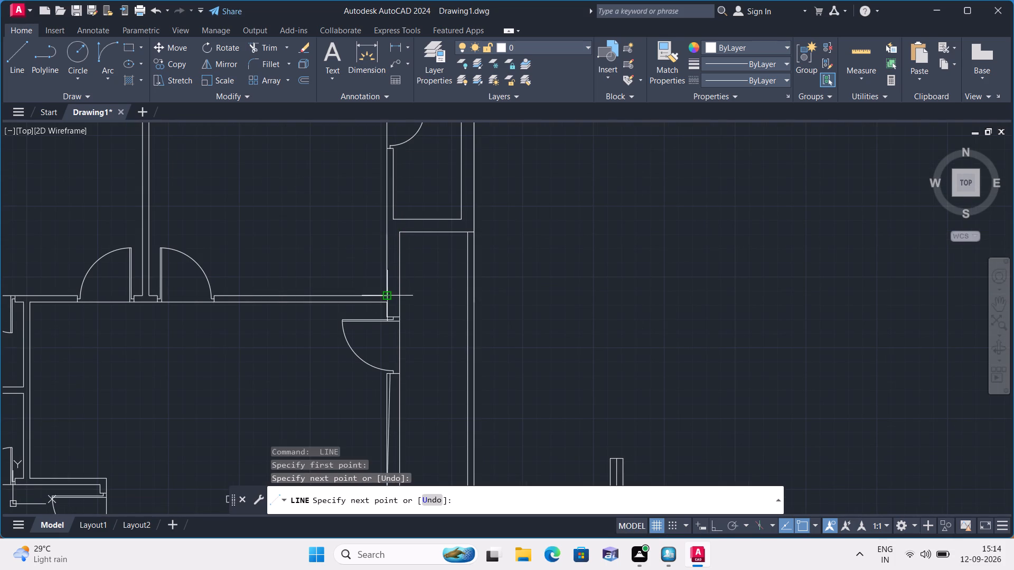
key(space)
Copy the vertical 3' window by its left side's midpoint to the midpoints of the right wall's bottom line and the line between door and partition.
scroll(386, 294, down, 1)
scroll(525, 343, down, 1)
middle_drag(524, 341, 504, 271)
middle_drag(522, 382, 494, 317)
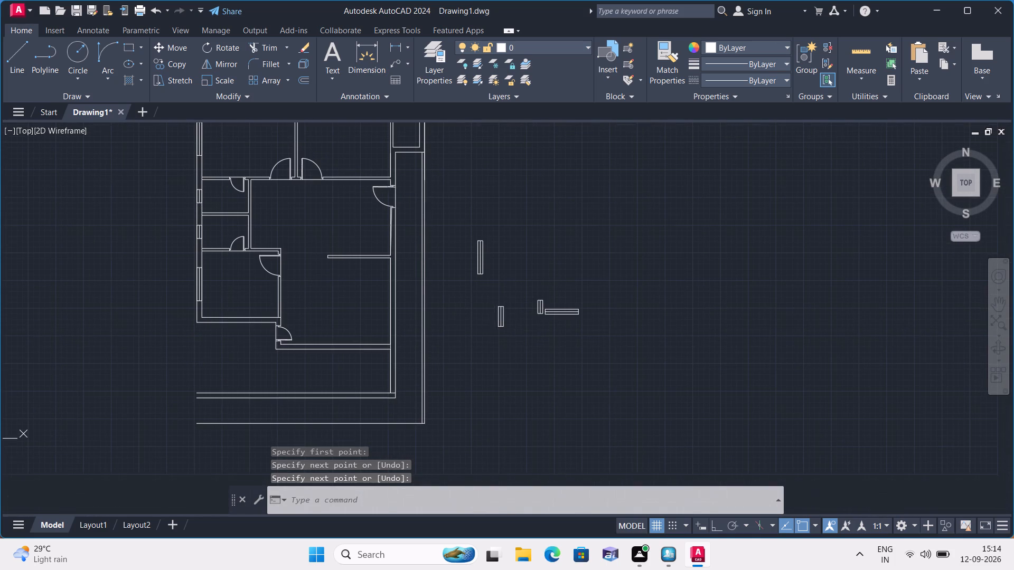
click(485, 297)
click(523, 351)
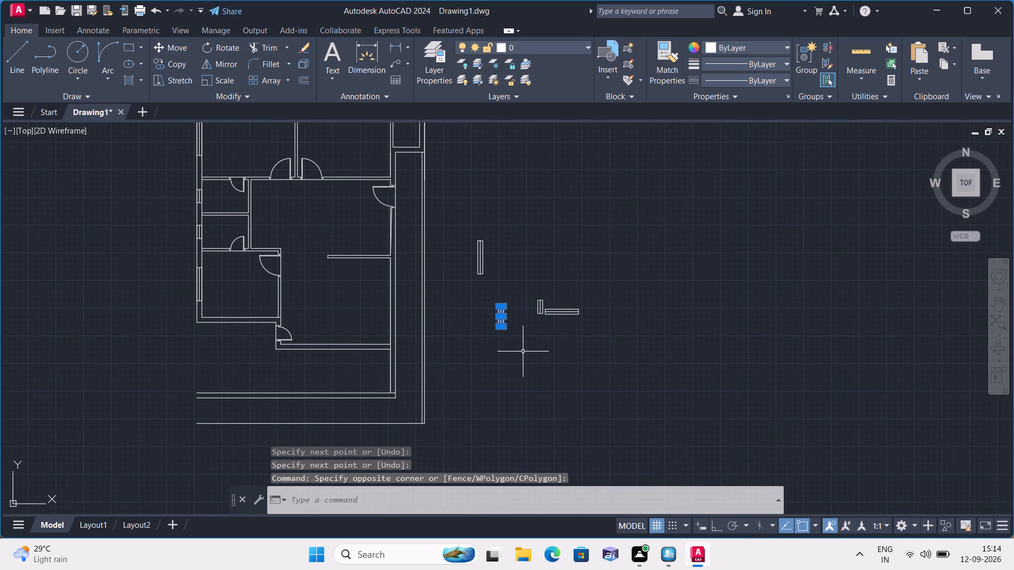
click(182, 60)
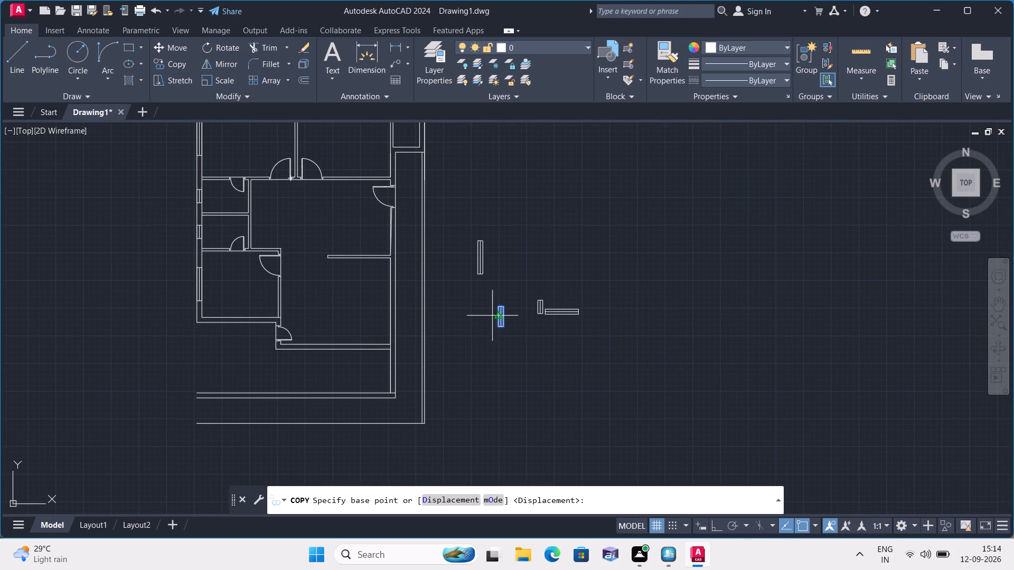
click(497, 317)
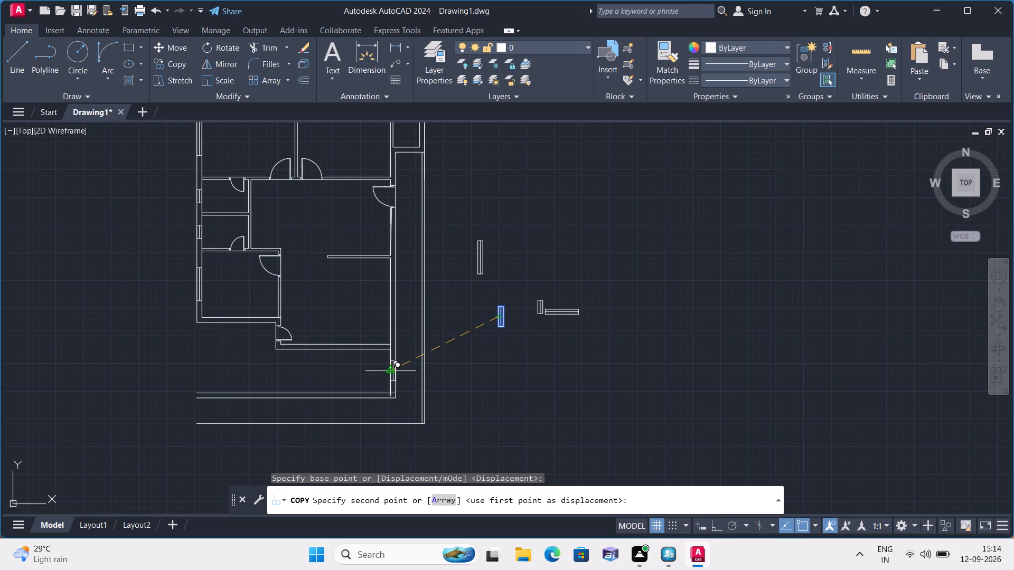
scroll(387, 367, up, 2)
click(391, 374)
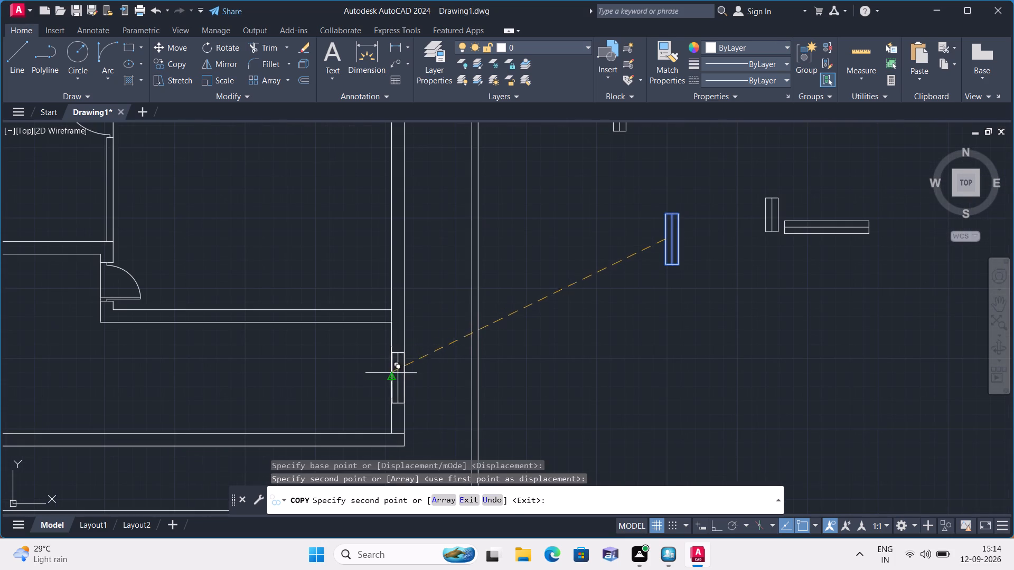
scroll(358, 199, down, 1)
middle_drag(358, 198, 371, 309)
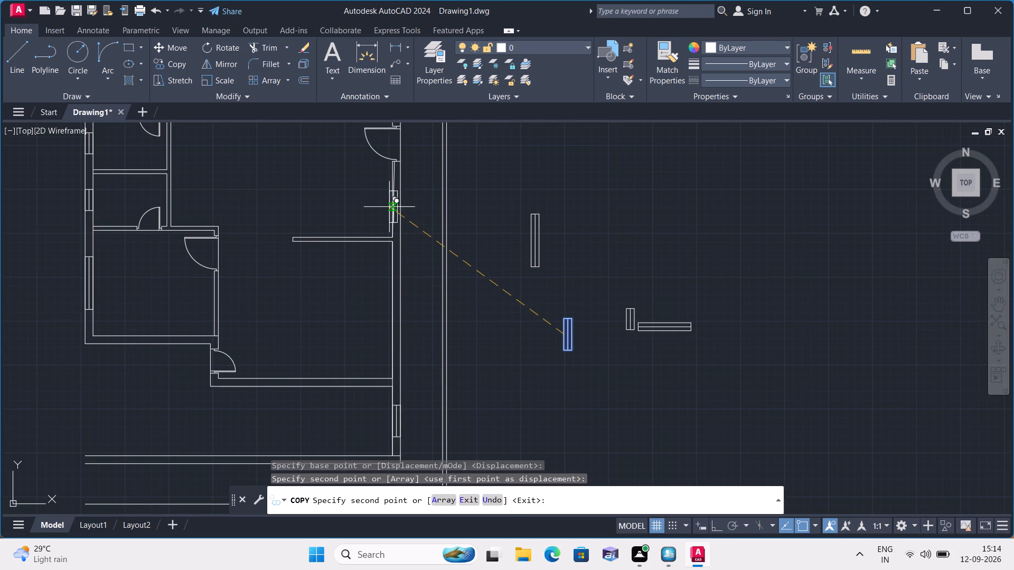
click(395, 201)
Place one more copy of the vertical 3' window at the midpoint of the upper-right room's line on the right wall's inner face.
scroll(345, 171, down, 1)
middle_drag(345, 171, 374, 297)
scroll(408, 261, up, 3)
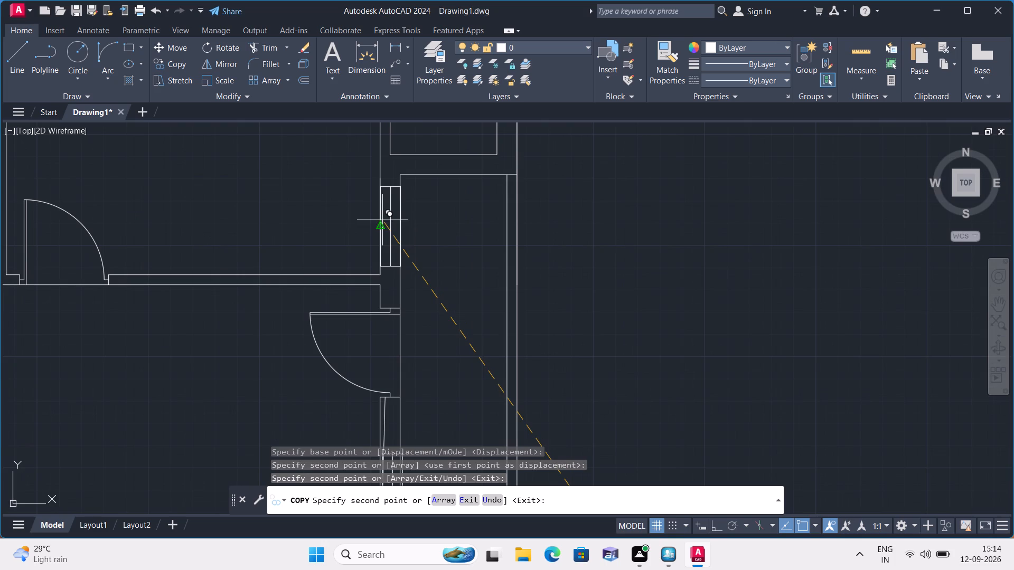
click(381, 222)
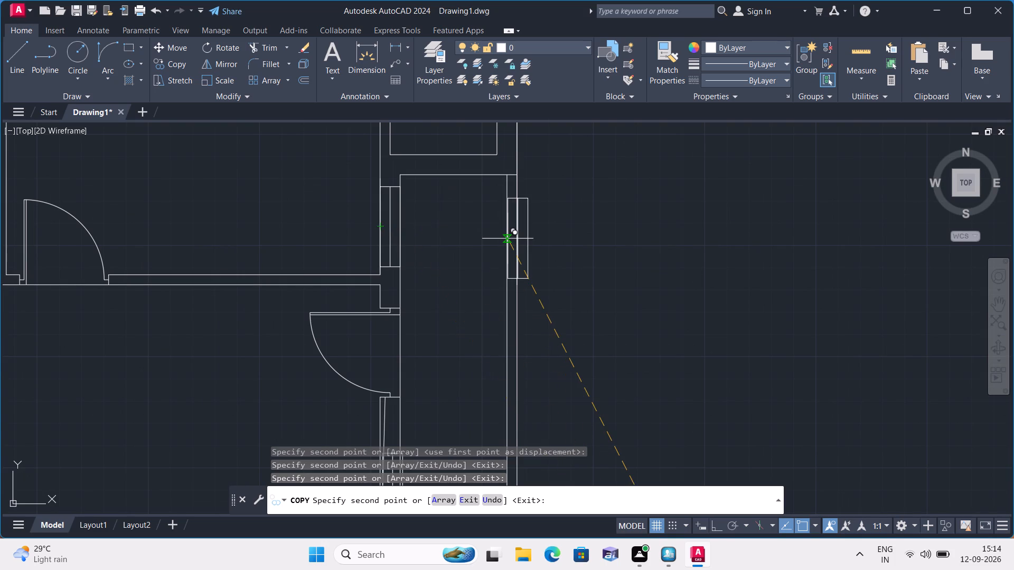
key(Escape)
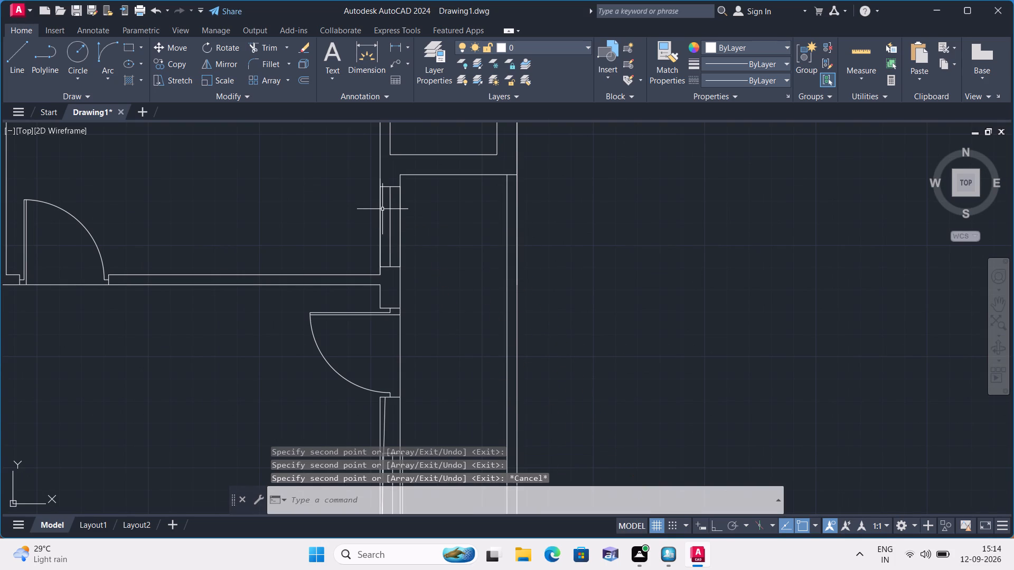
Delete three right-wall reference lines: beside the upper-right room's window, between the entrance door and partition, and above the bottom wall.
click(381, 214)
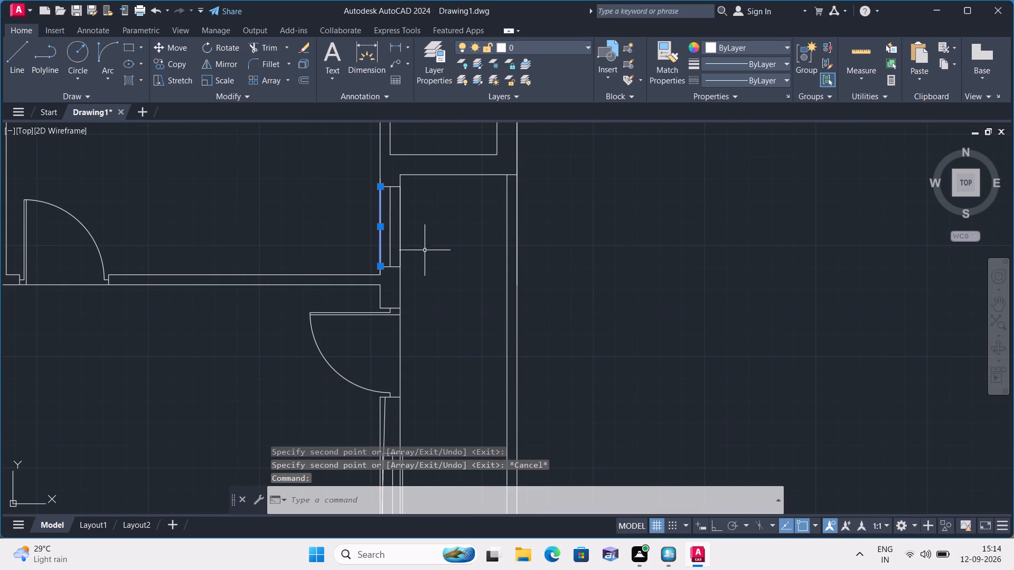
key(Escape)
scroll(364, 267, up, 2)
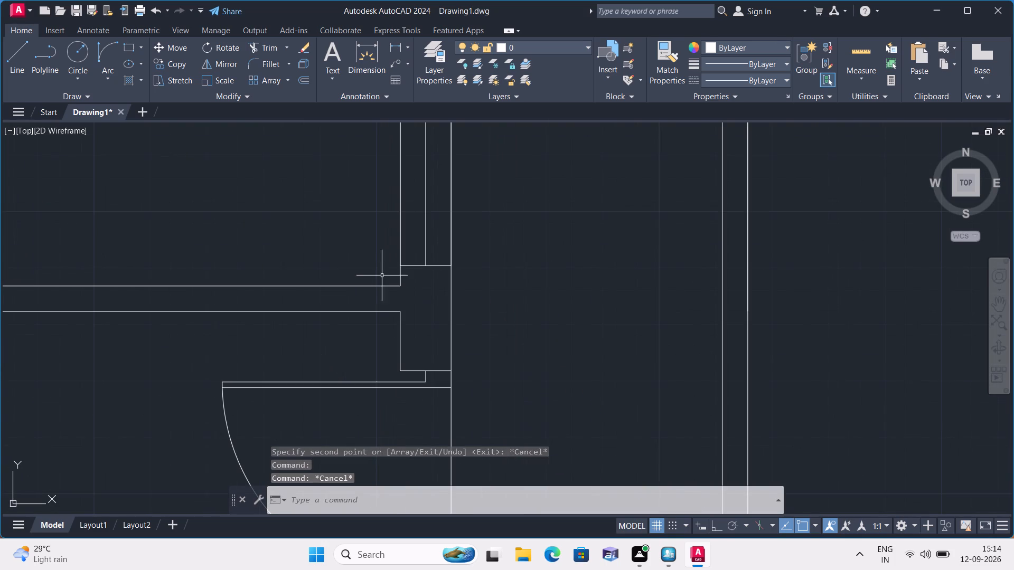
click(398, 279)
scroll(422, 288, down, 2)
middle_drag(472, 329, 438, 211)
middle_drag(425, 356, 424, 261)
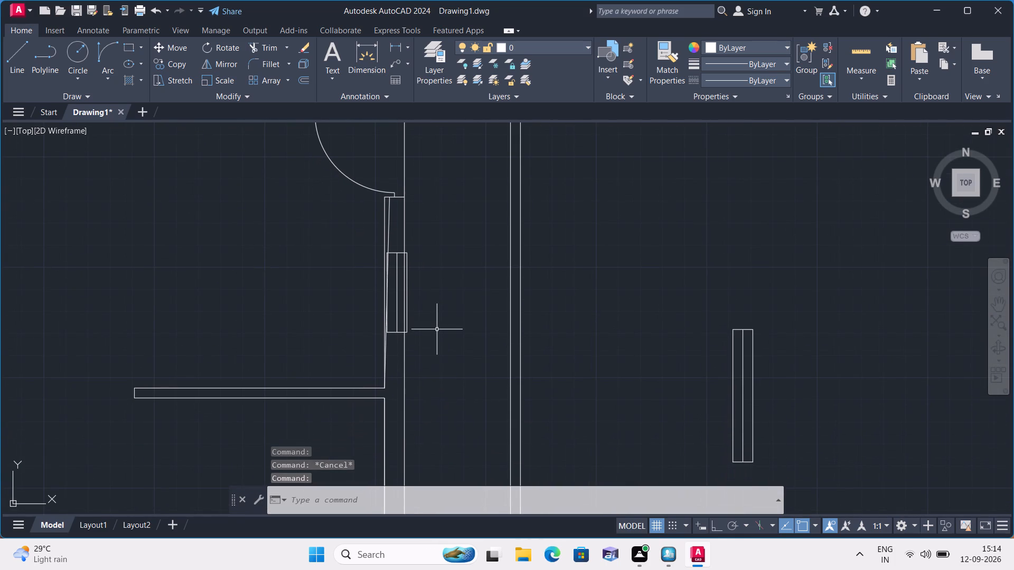
click(388, 215)
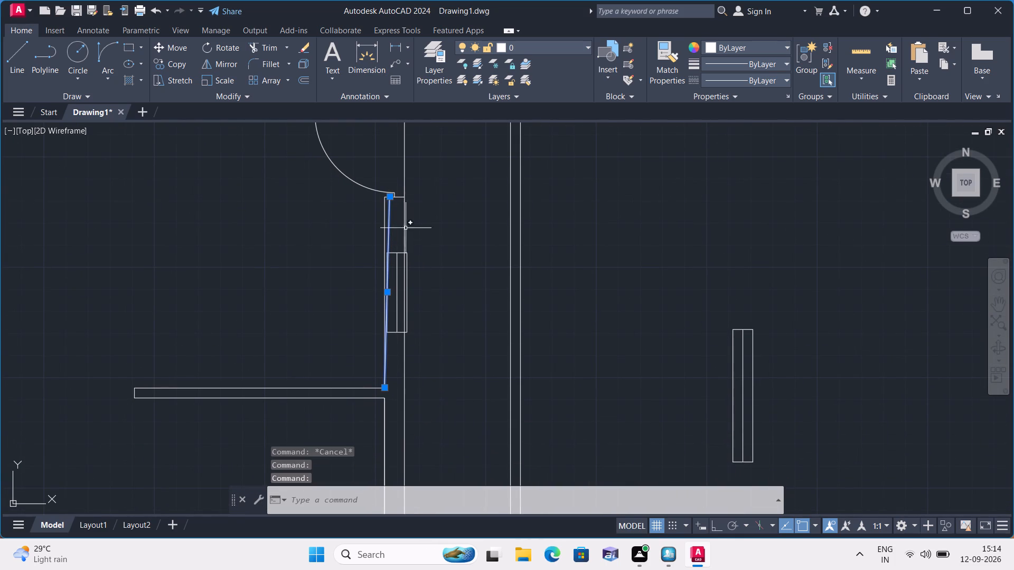
middle_drag(456, 288, 453, 235)
scroll(453, 235, down, 1)
middle_drag(458, 329, 400, 196)
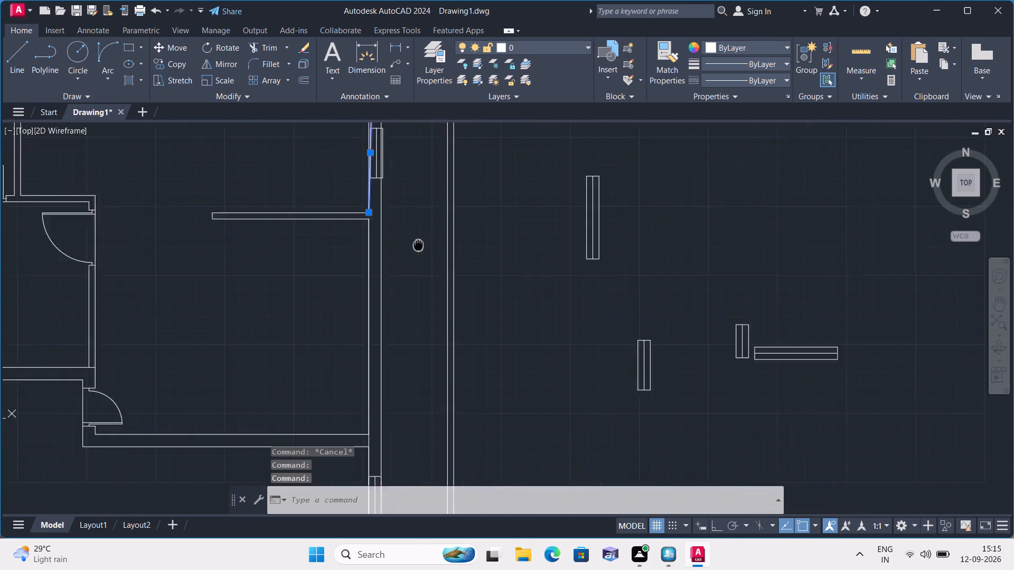
middle_drag(400, 196, 391, 147)
scroll(391, 146, down, 1)
middle_drag(391, 250, 397, 173)
scroll(374, 244, up, 2)
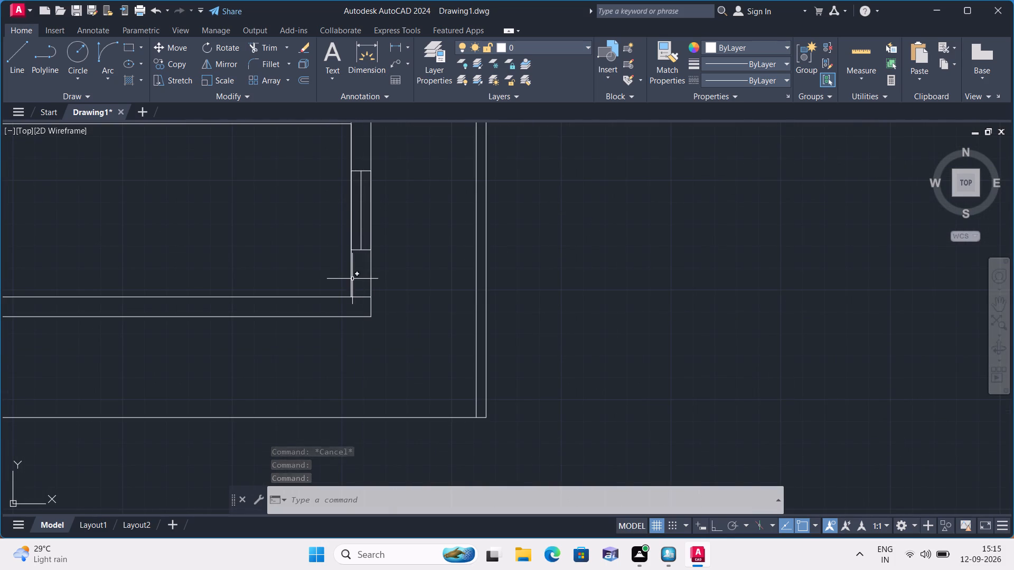
click(352, 279)
key(Delete)
Move the vertical 5' window by its left side's midpoint to the midpoint of the right wall's line between the short partition and lower wall.
middle_drag(414, 213, 415, 253)
scroll(414, 213, down, 1)
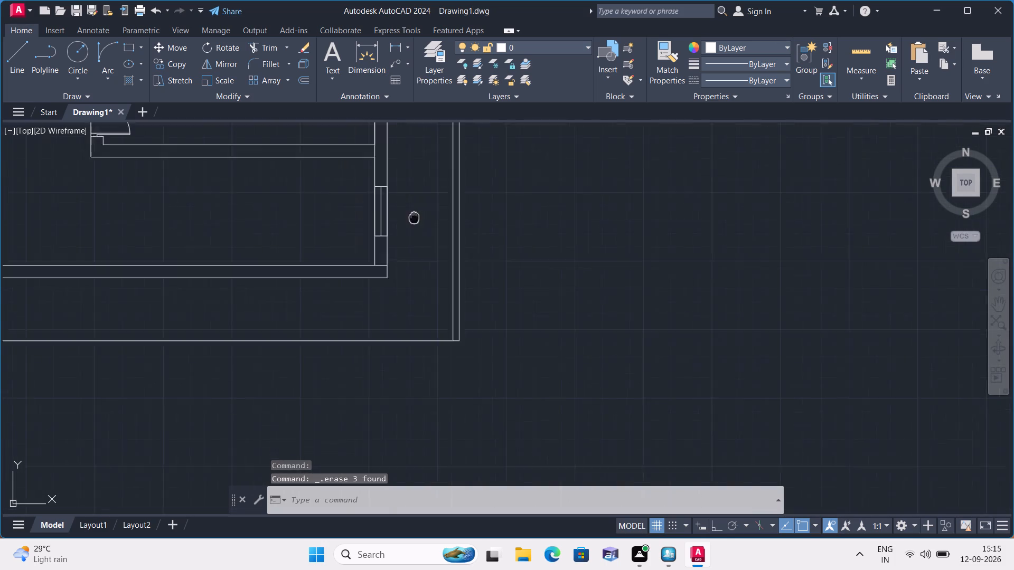
middle_drag(415, 253, 424, 323)
scroll(412, 309, down, 1)
middle_drag(478, 179, 503, 233)
scroll(478, 179, down, 1)
click(526, 178)
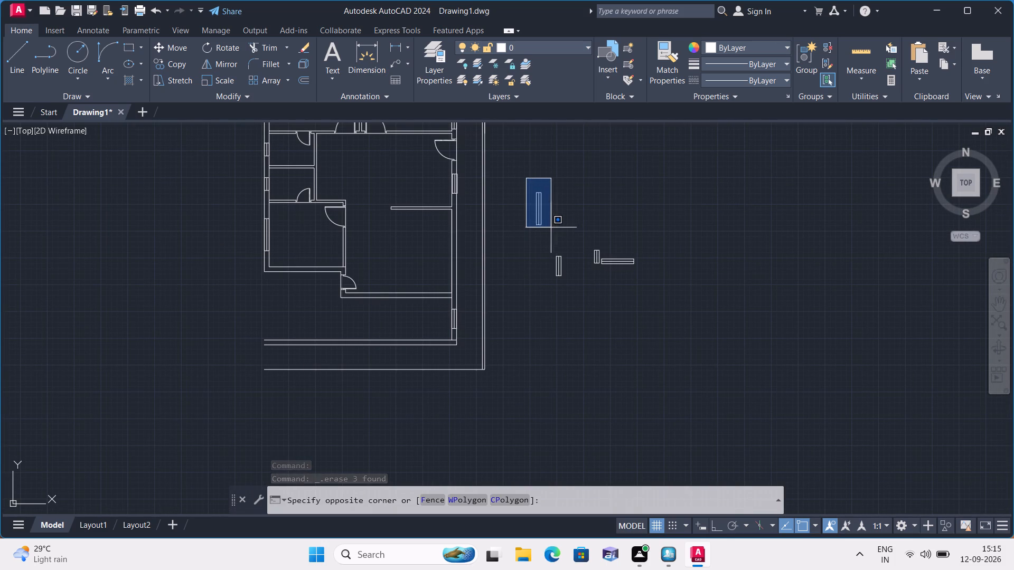
click(547, 229)
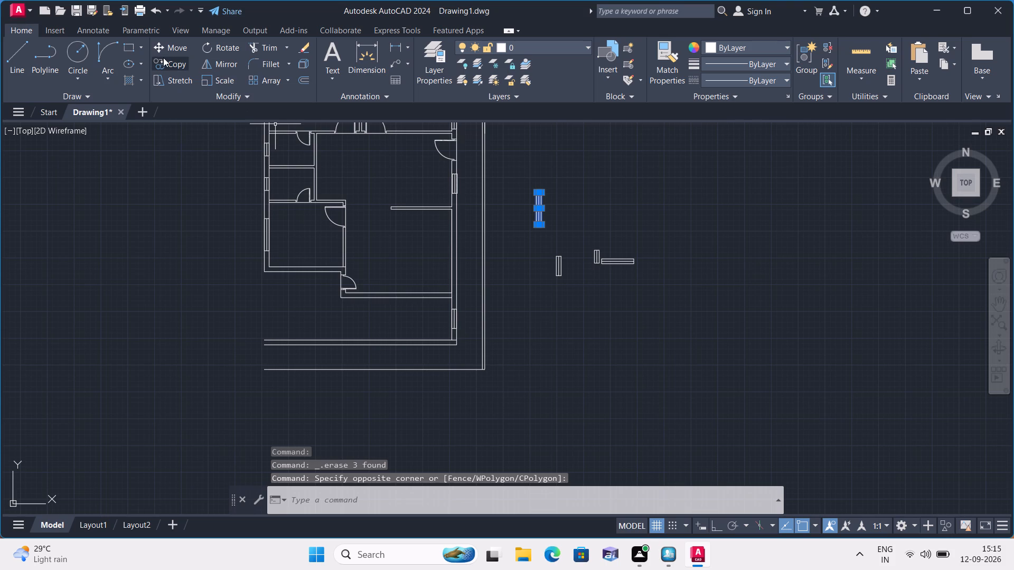
click(173, 49)
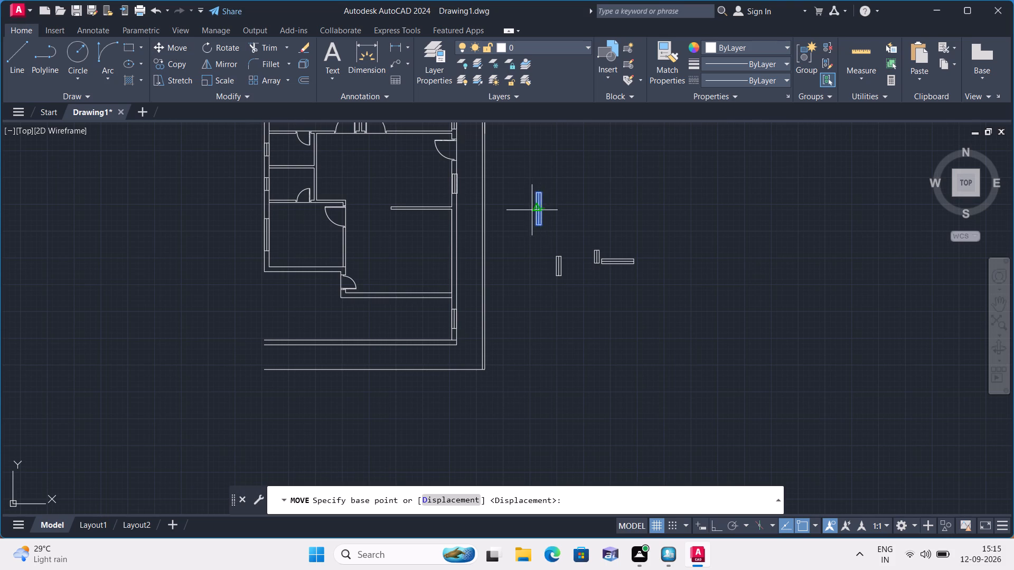
click(534, 206)
scroll(450, 240, up, 1)
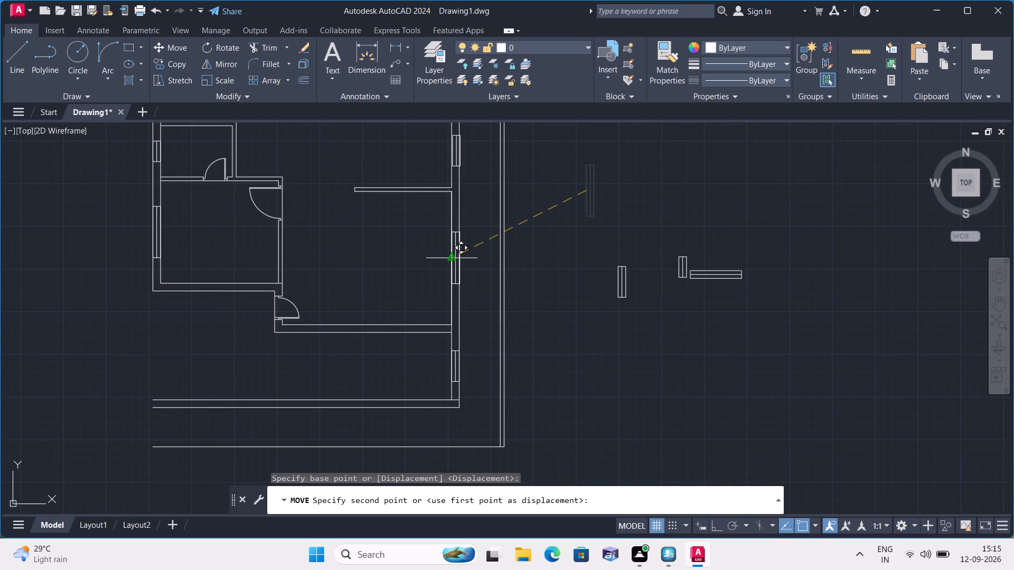
click(452, 260)
Delete the reference line on the right wall's inner face between the short partition and the wall below it.
scroll(452, 228, up, 1)
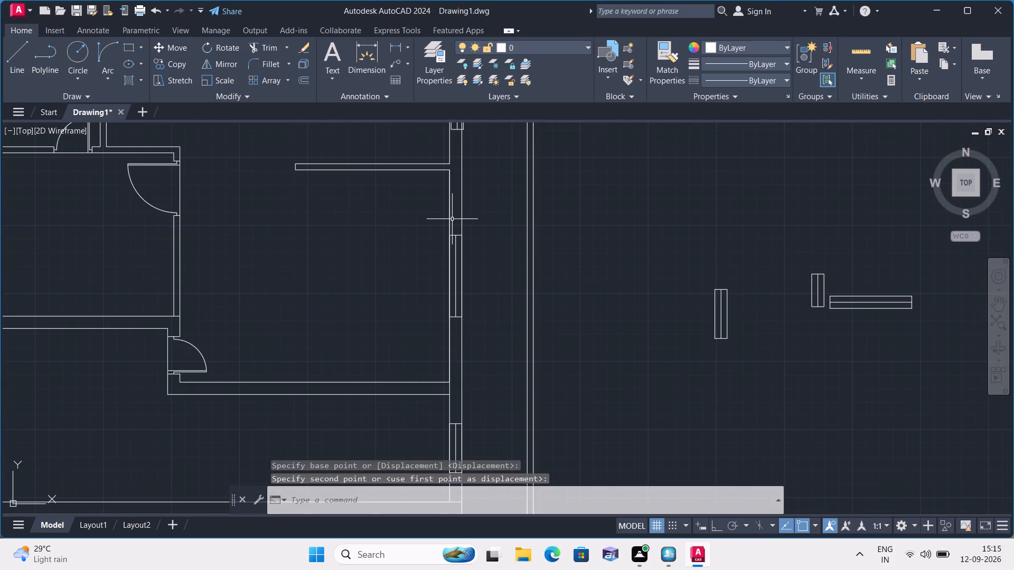
click(448, 213)
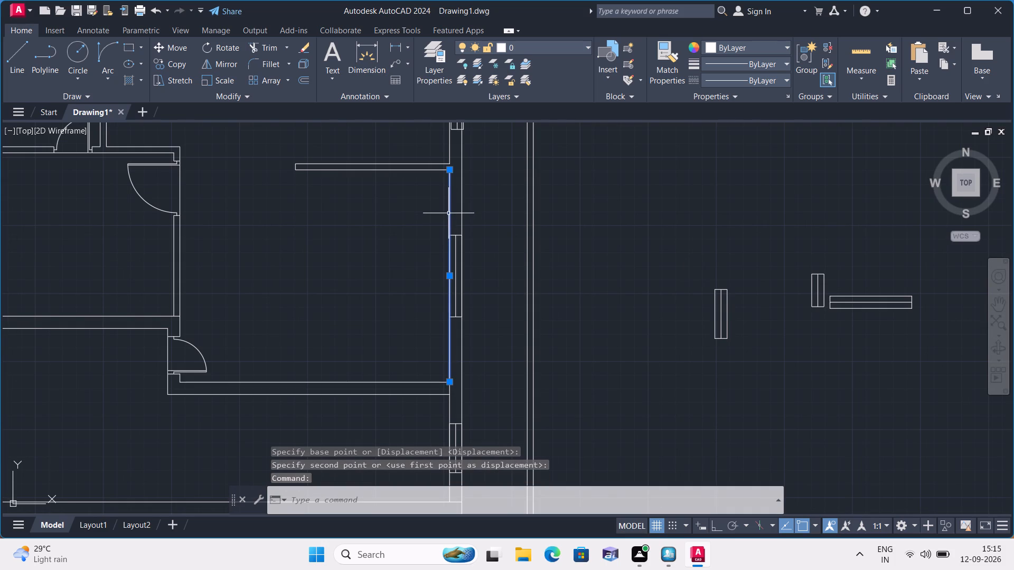
key(Delete)
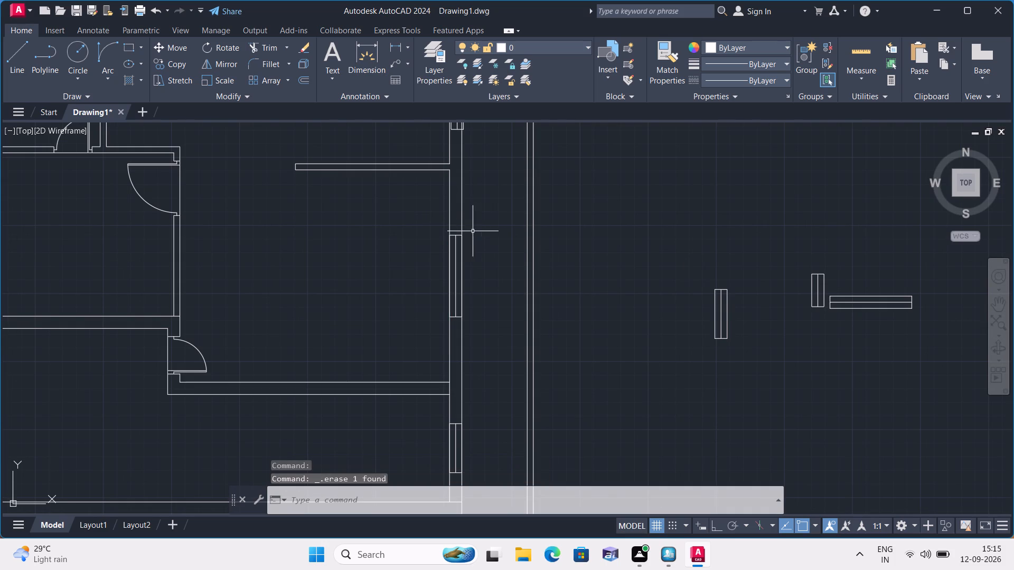
Examine how the 3' window between the entrance door and the short partition fits the right wall's faces.
middle_drag(430, 232, 409, 372)
scroll(429, 252, up, 3)
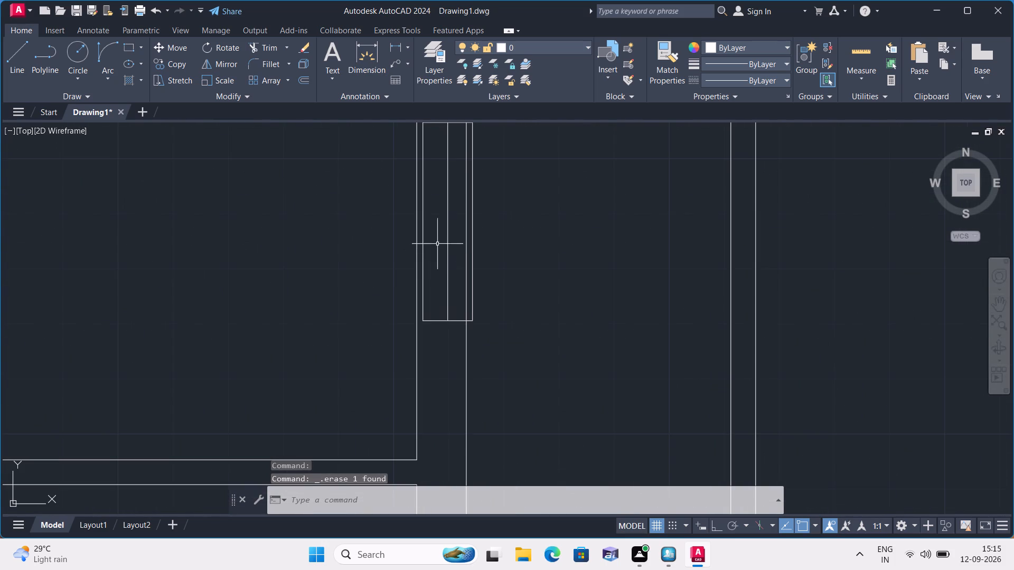
Move the vertical window symbol sideways into the east wall between the door and the partition, aligning its west edge with the inner wall face.
click(473, 298)
click(462, 320)
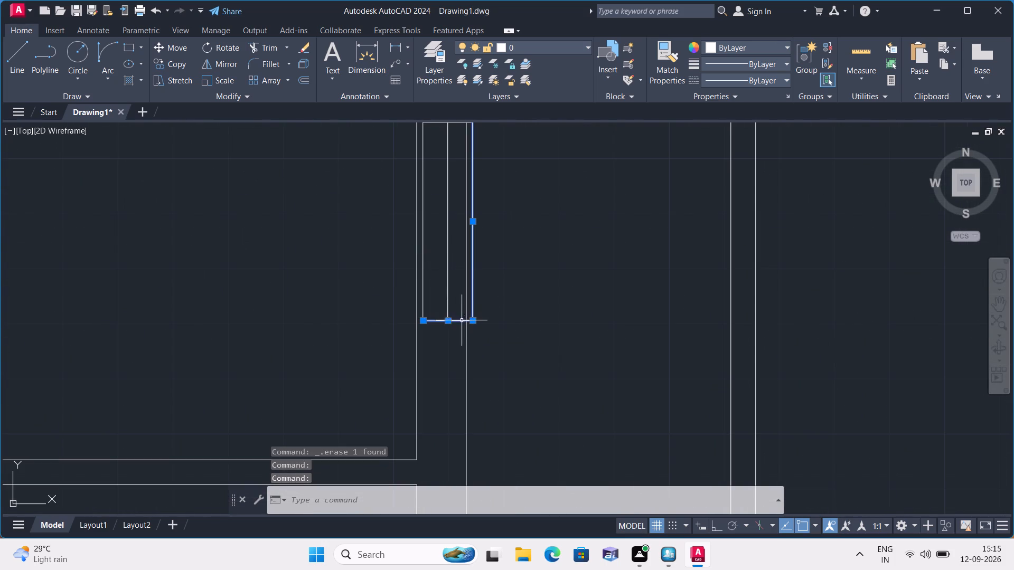
click(448, 299)
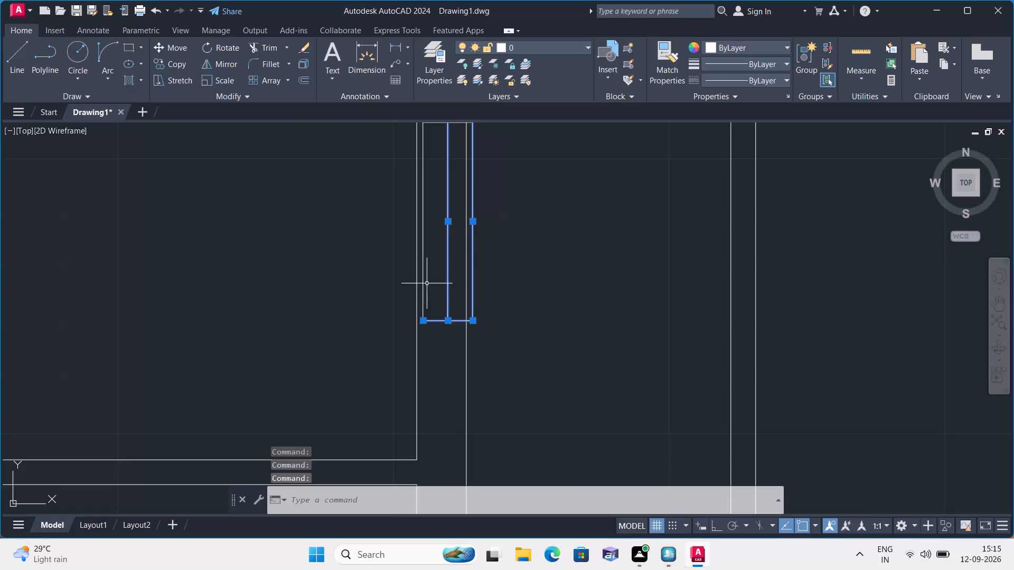
click(423, 274)
middle_drag(434, 242, 439, 309)
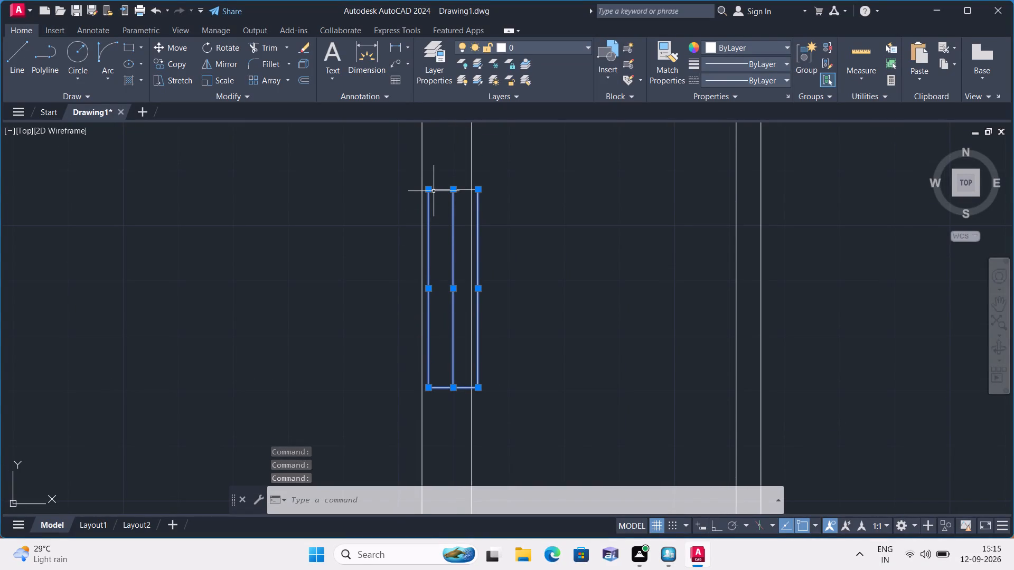
click(437, 188)
click(182, 47)
click(431, 289)
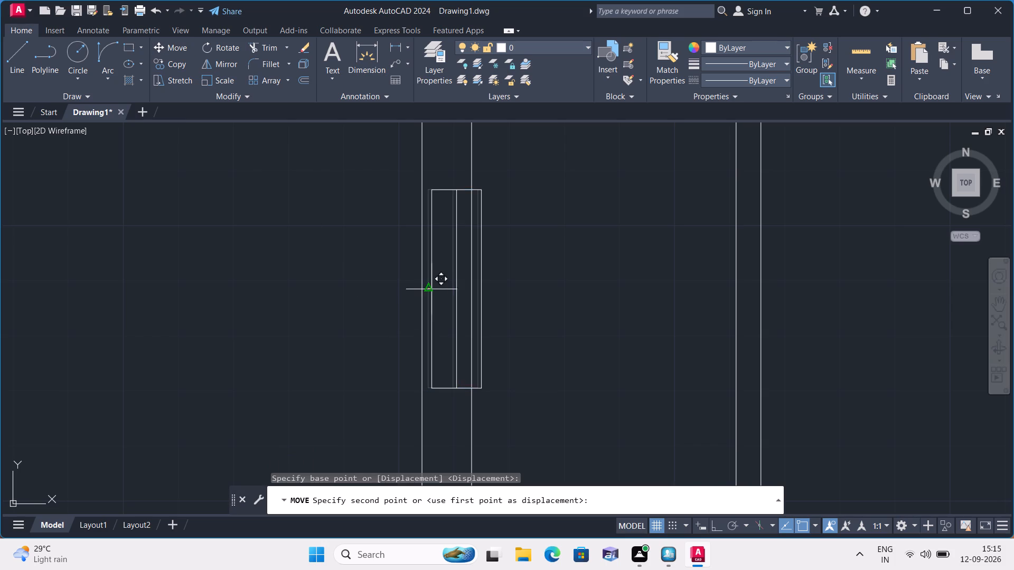
click(422, 291)
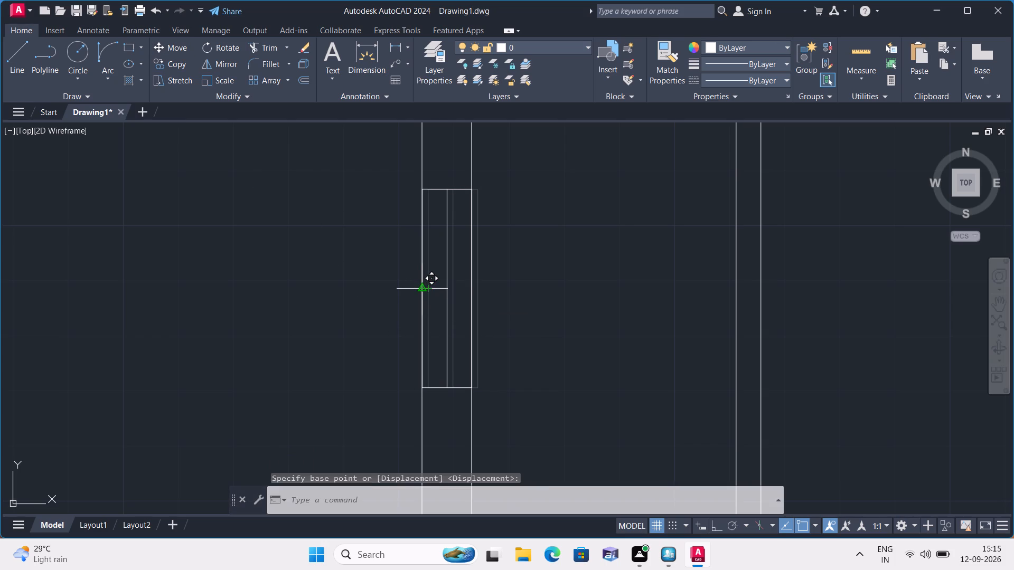
Draw a line along the inner face of the lower-left room's bottom wall, from inner corner to inner corner.
scroll(508, 313, down, 2)
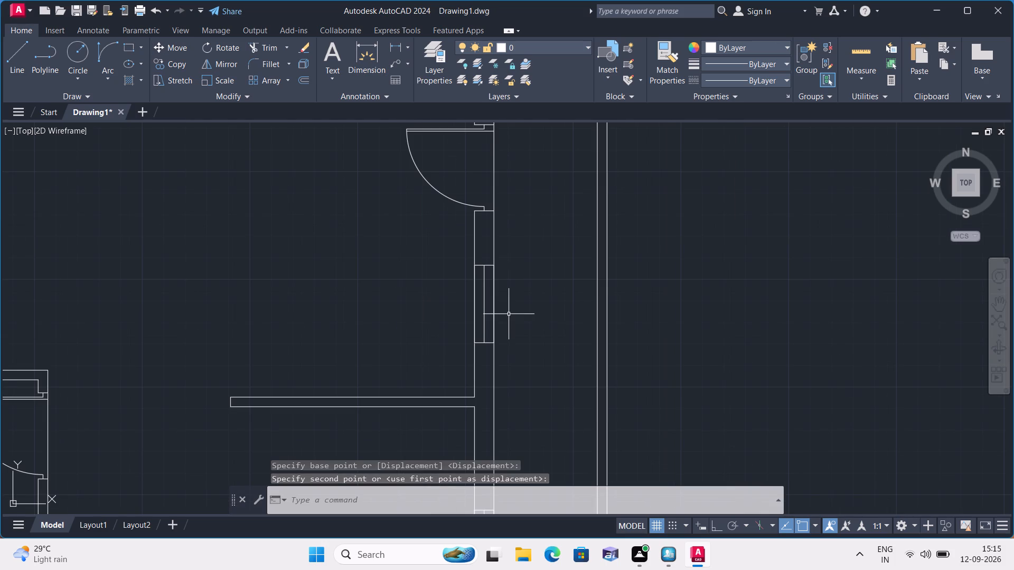
scroll(509, 314, down, 1)
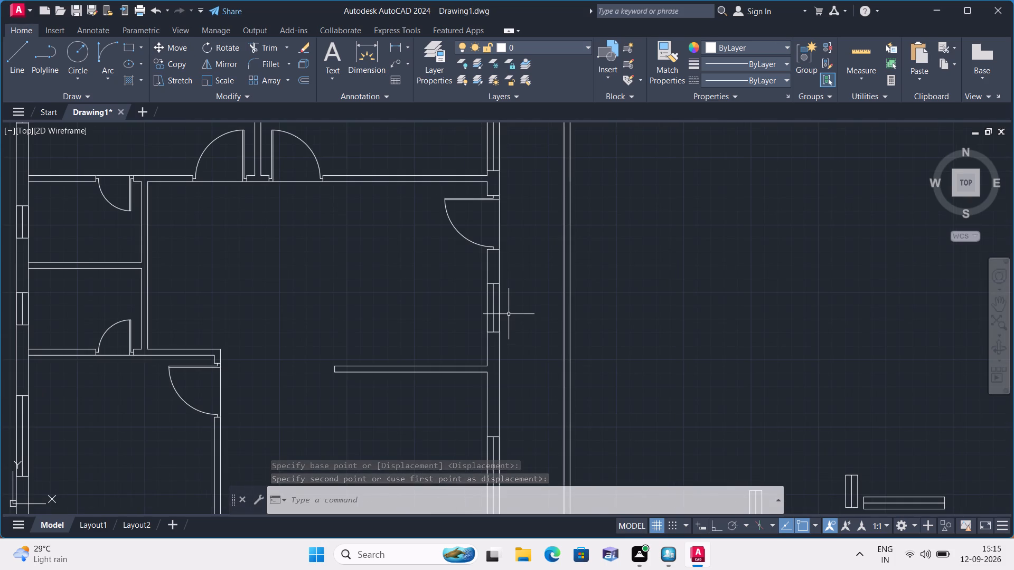
scroll(511, 318, down, 1)
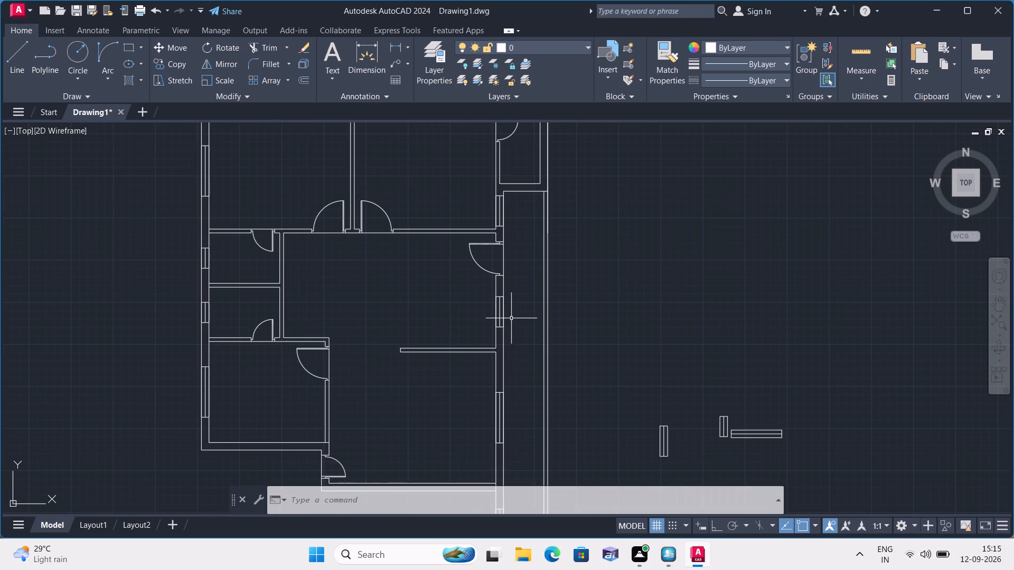
scroll(511, 318, down, 1)
text(l)
key(space)
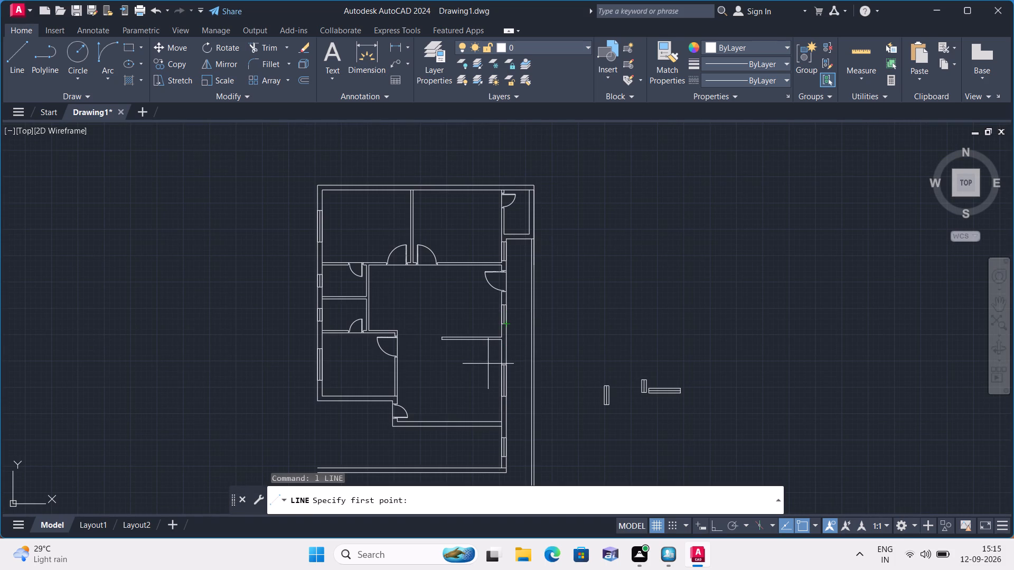
scroll(329, 396, up, 3)
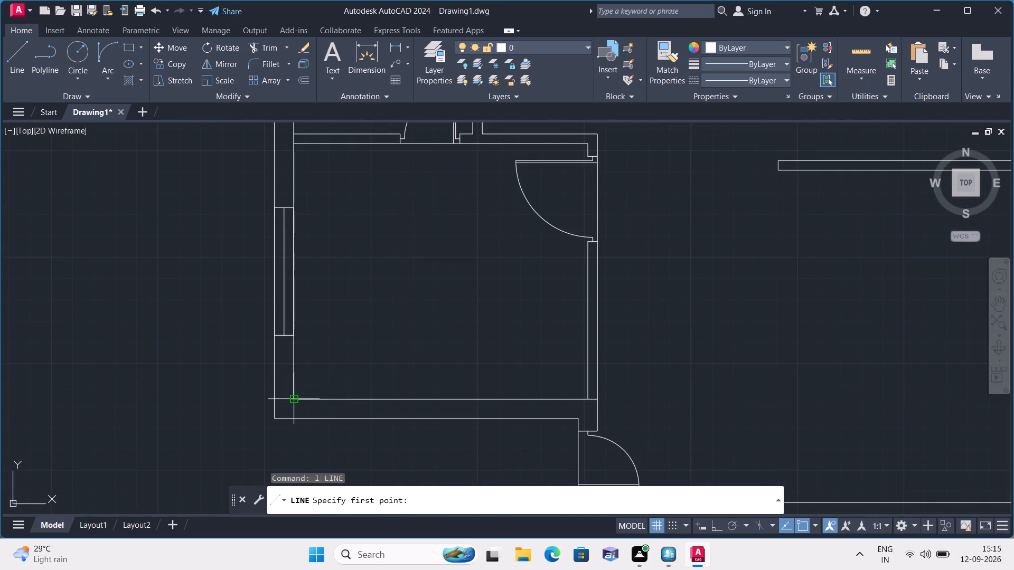
click(295, 398)
click(588, 397)
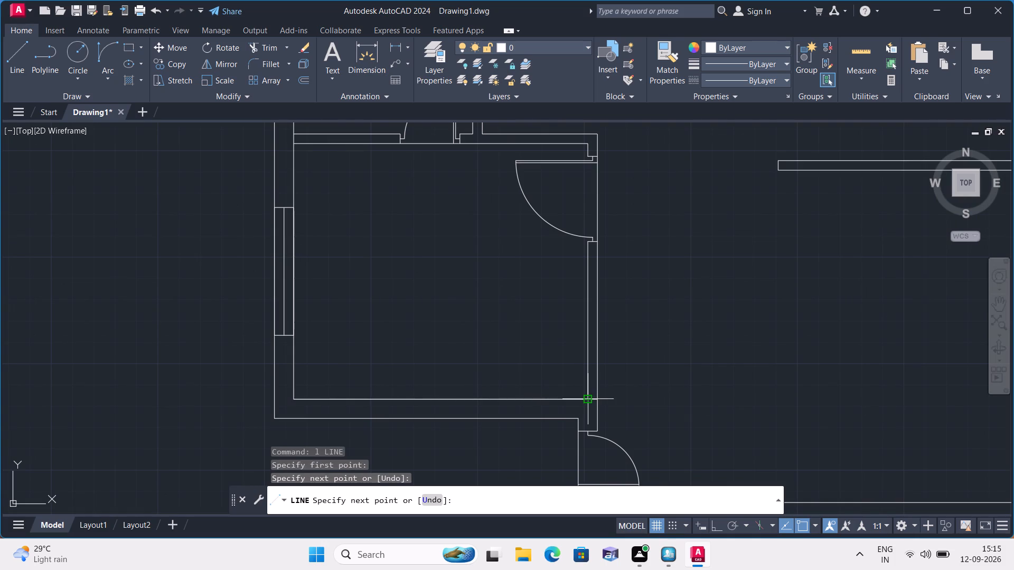
key(space)
Draw a line along the inner face of the bottom wall from the corner beside the small entrance door to the east wall.
middle_drag(670, 435, 583, 270)
scroll(660, 426, down, 1)
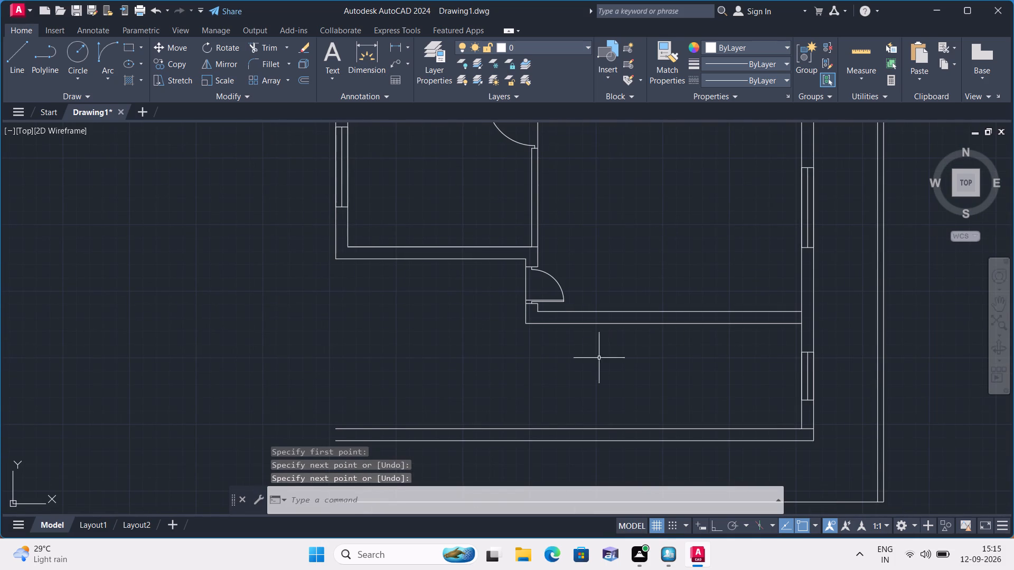
scroll(555, 313, up, 1)
key(space)
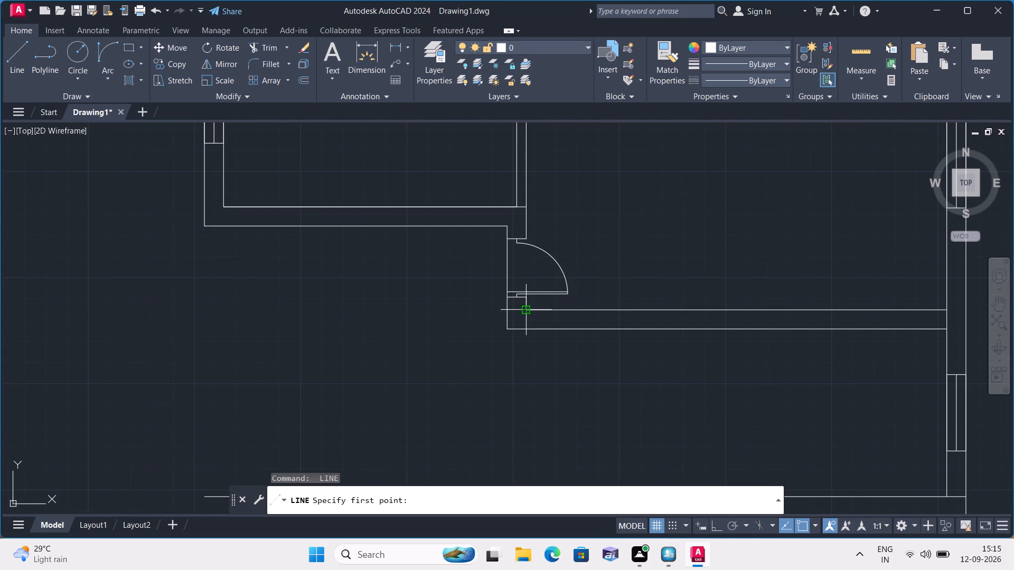
click(527, 311)
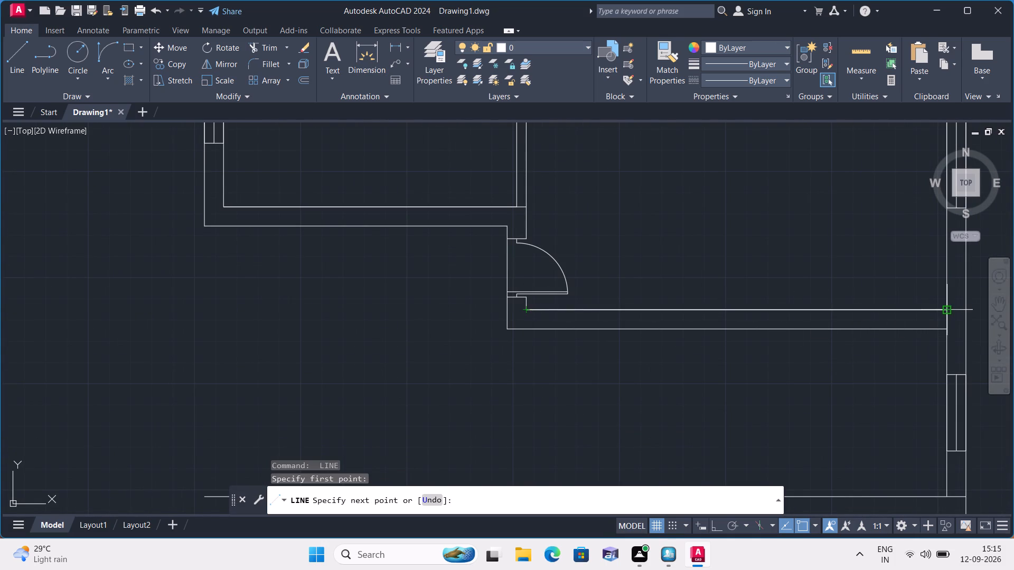
click(945, 310)
key(space)
Draw a line along the inner bottom edge of the small upper-right room between its two inner corners.
scroll(781, 233, down, 2)
middle_drag(777, 227, 613, 423)
key(space)
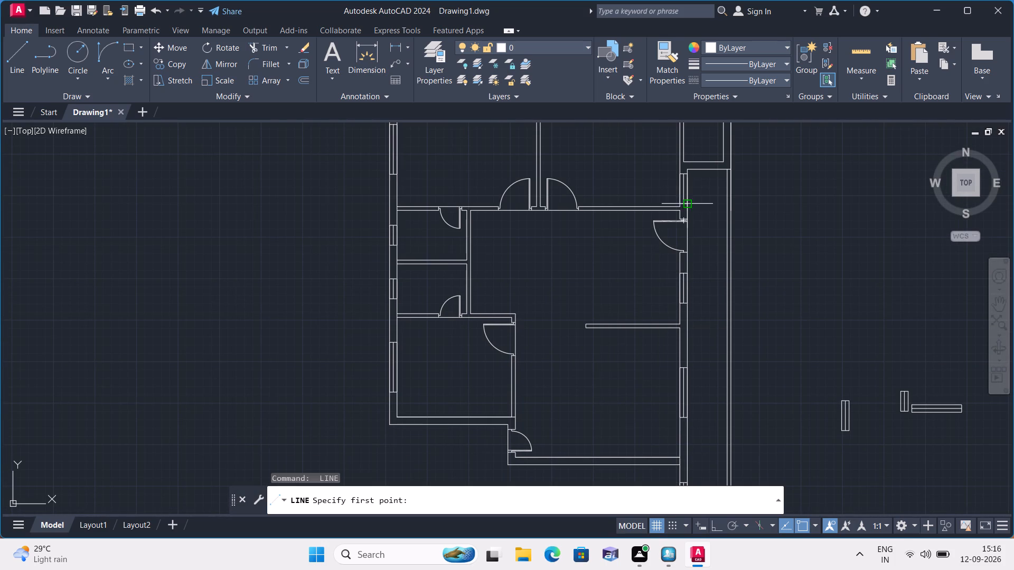
middle_drag(687, 198, 645, 303)
scroll(641, 257, up, 2)
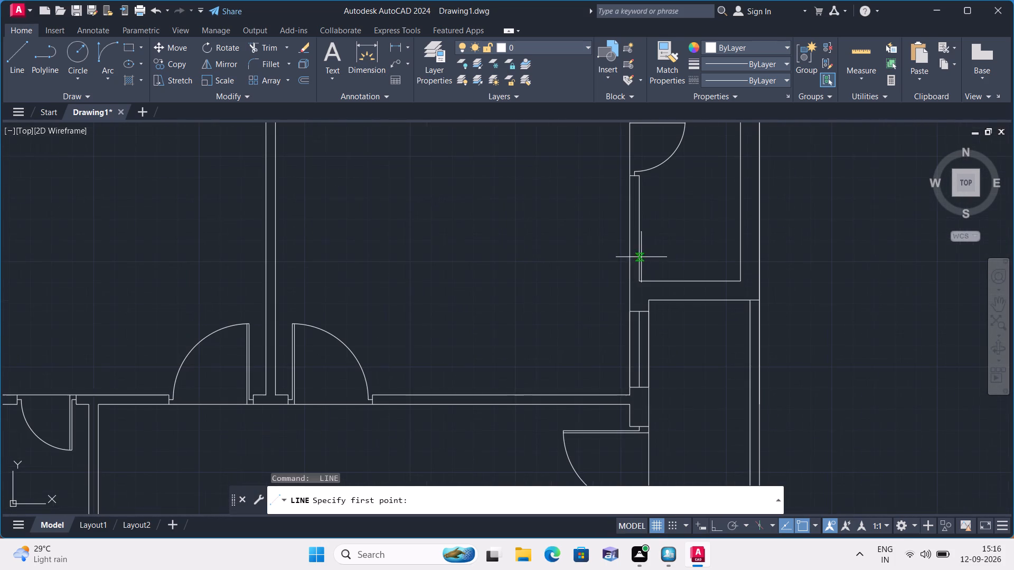
click(639, 281)
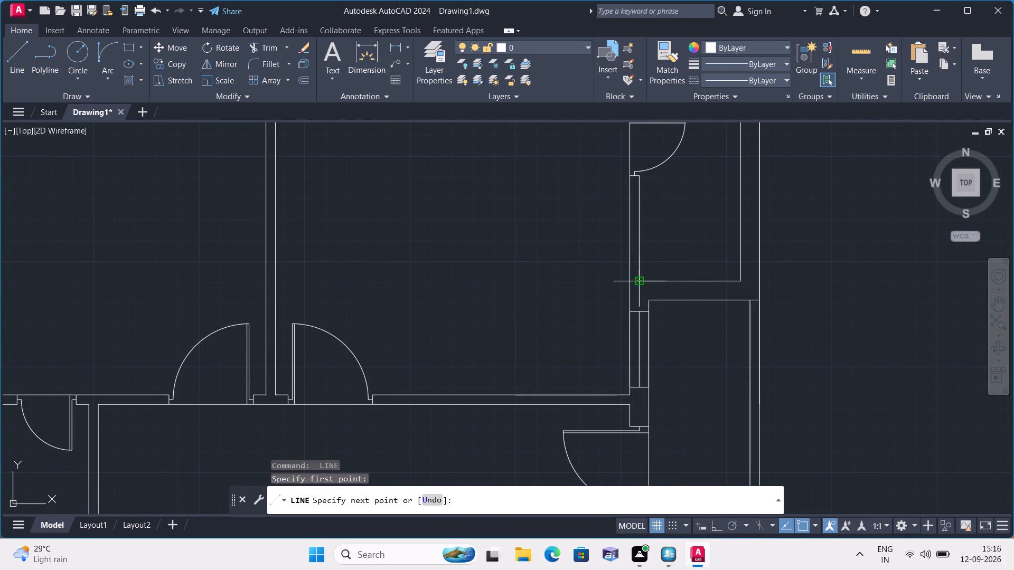
click(744, 279)
key(space)
Copy the horizontal window symbol by its upper edge's midpoint into the bottom wall beside the entrance door and into the lower-left room's bottom wall.
scroll(728, 295, down, 3)
middle_drag(772, 374, 659, 264)
scroll(664, 273, up, 1)
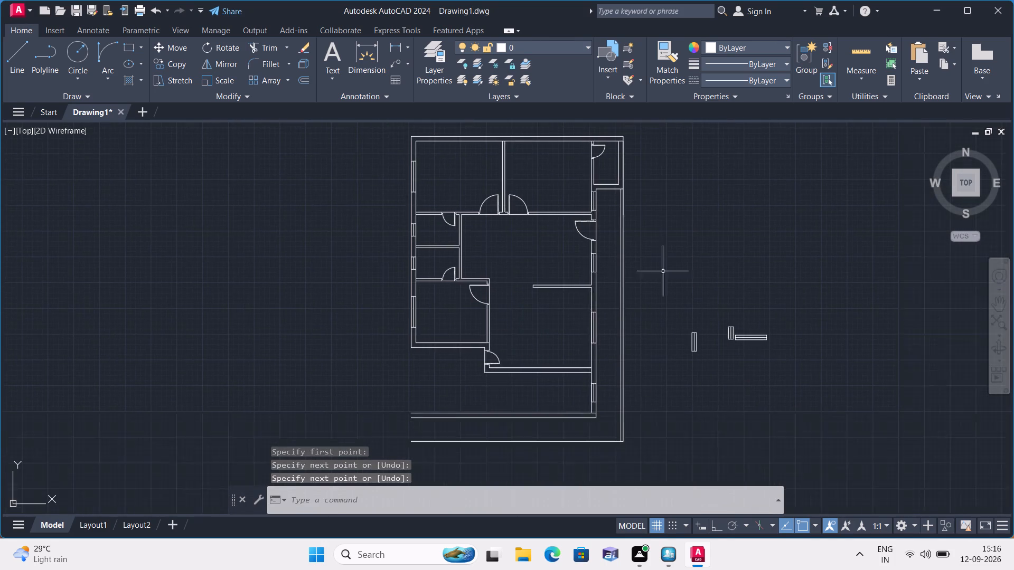
scroll(676, 268, down, 2)
scroll(745, 342, up, 4)
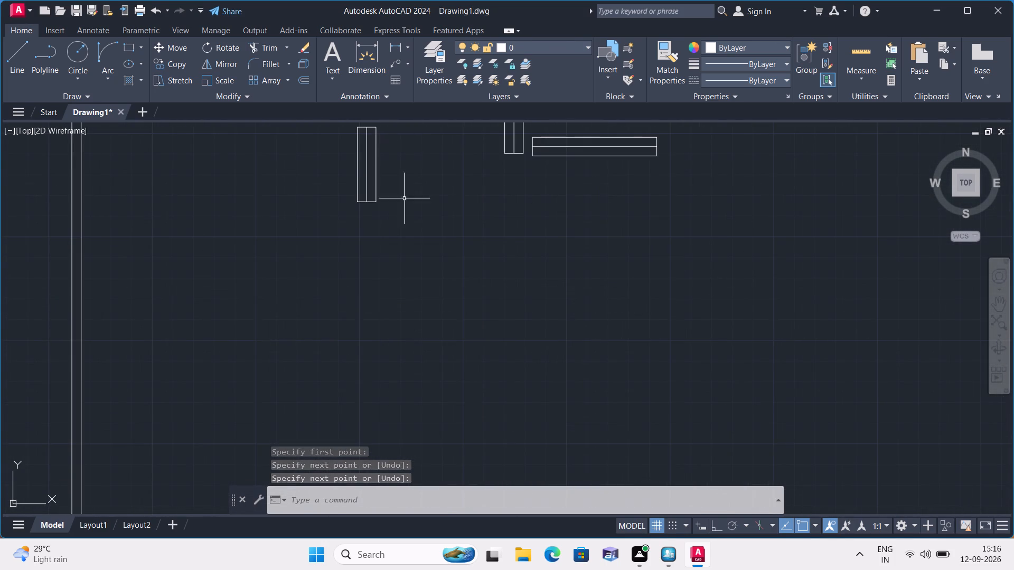
middle_drag(512, 225, 481, 306)
scroll(497, 236, up, 2)
click(496, 183)
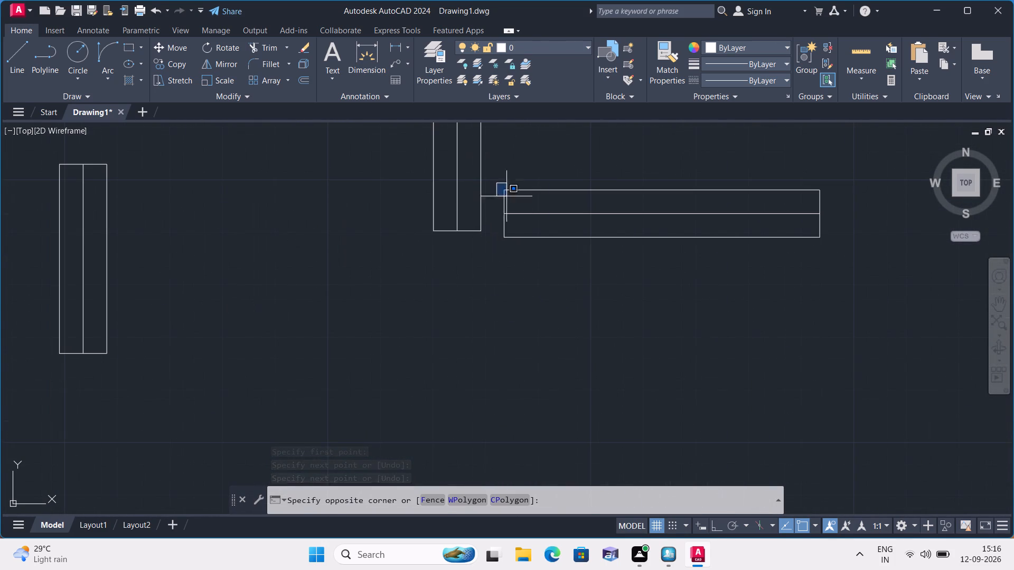
click(844, 267)
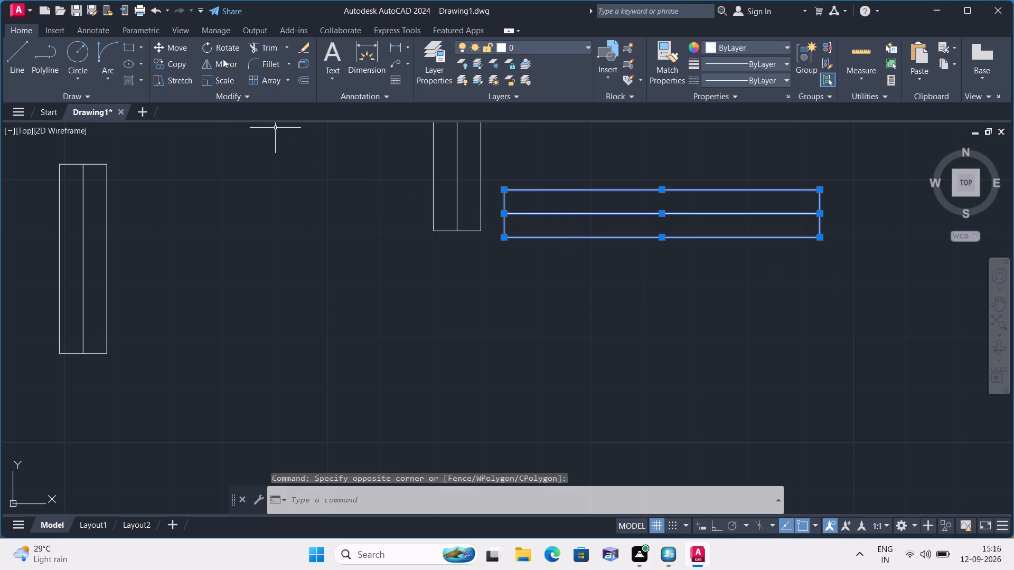
click(171, 63)
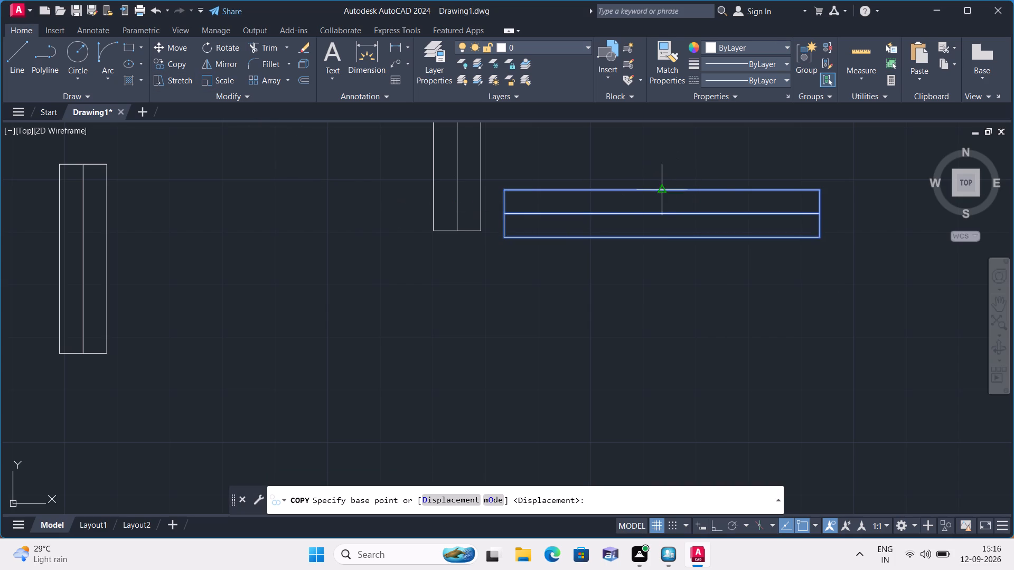
click(661, 190)
scroll(522, 330, down, 2)
middle_drag(418, 358, 522, 263)
scroll(466, 301, down, 1)
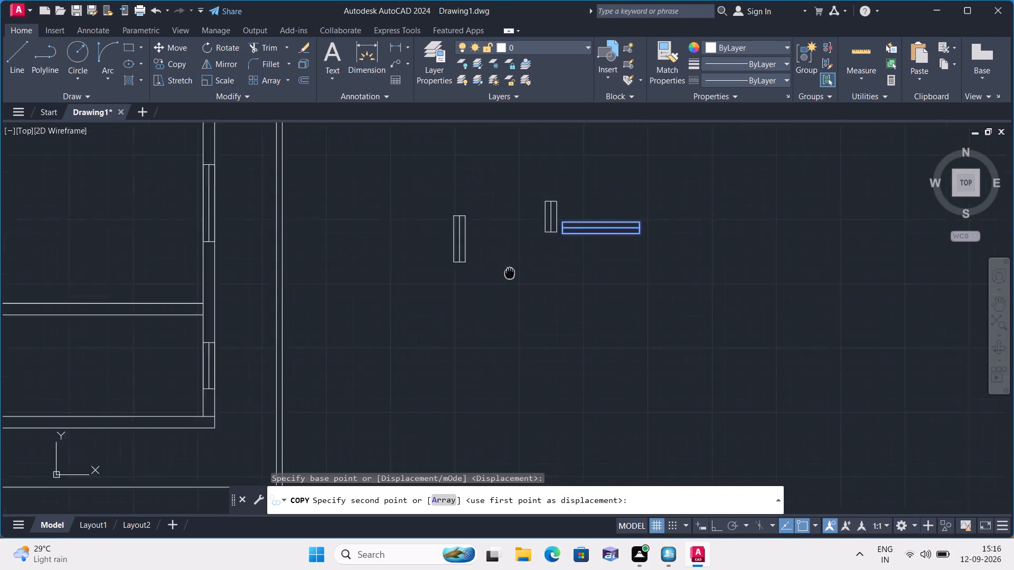
middle_drag(522, 263, 598, 200)
scroll(522, 263, down, 1)
click(330, 221)
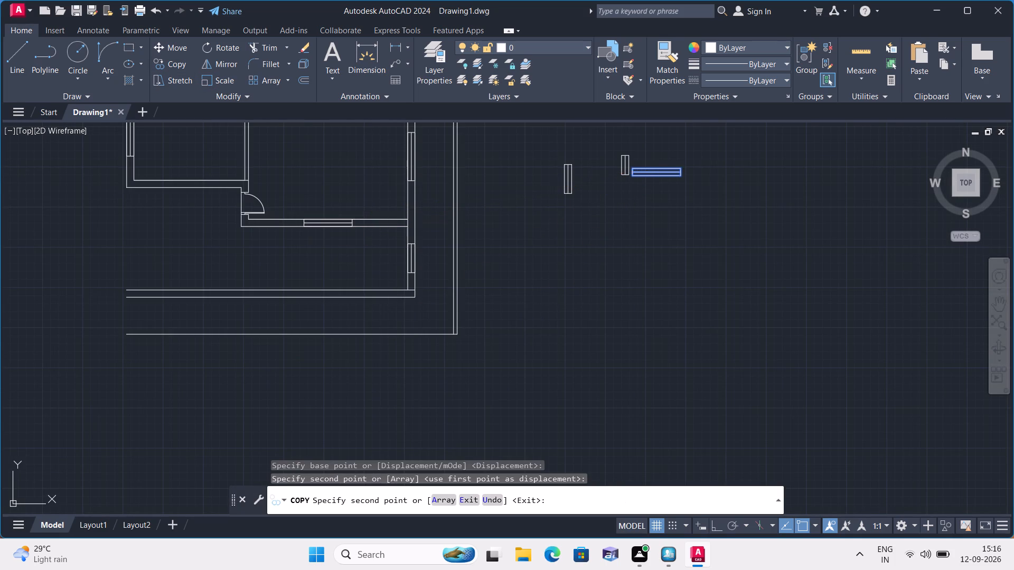
middle_drag(133, 231, 358, 364)
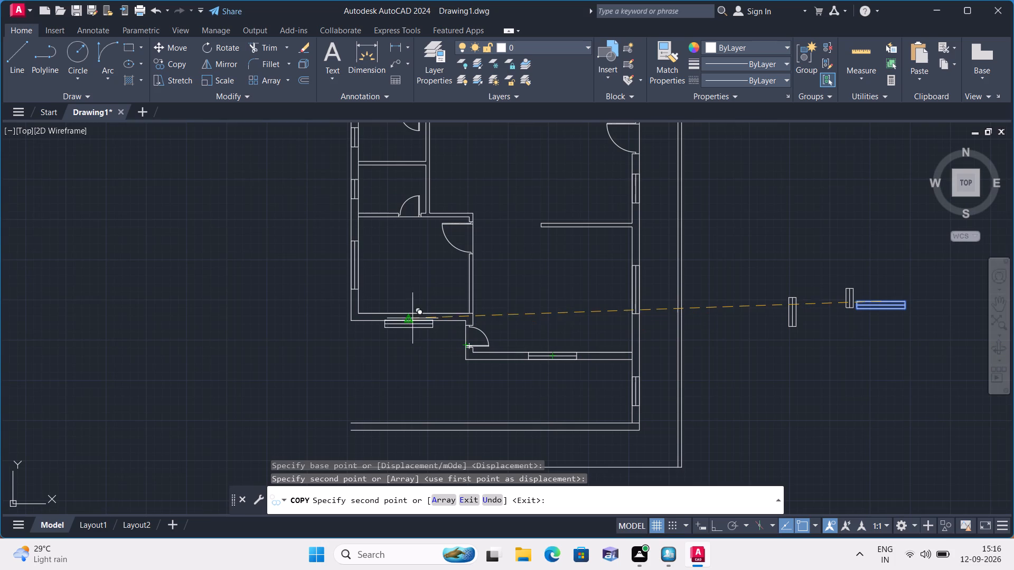
click(406, 312)
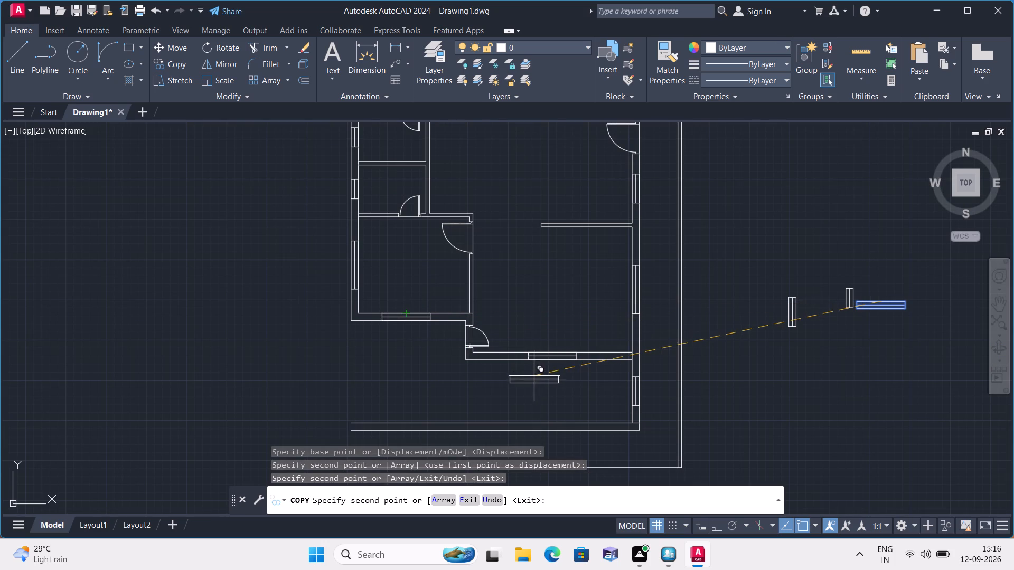
key(Escape)
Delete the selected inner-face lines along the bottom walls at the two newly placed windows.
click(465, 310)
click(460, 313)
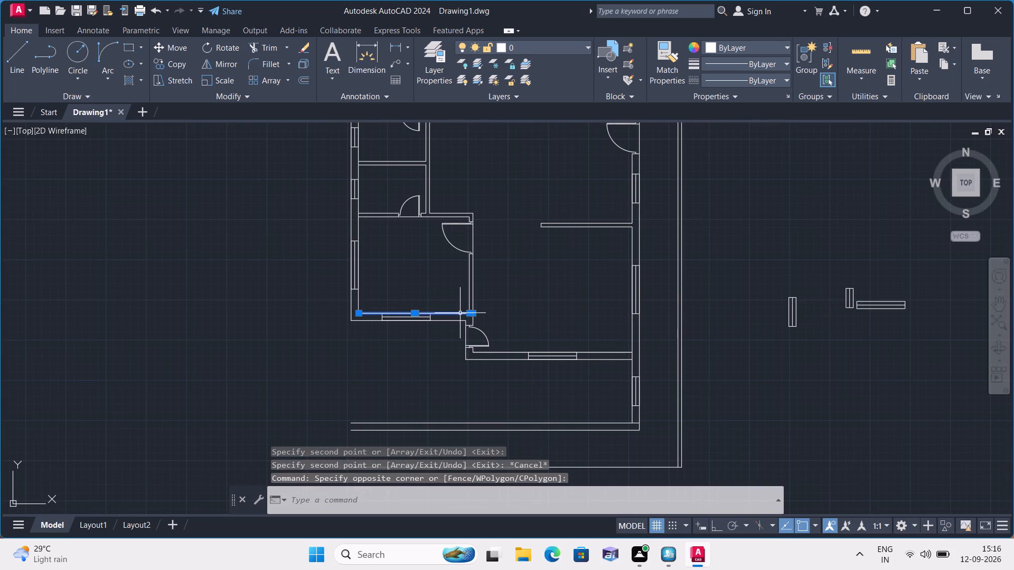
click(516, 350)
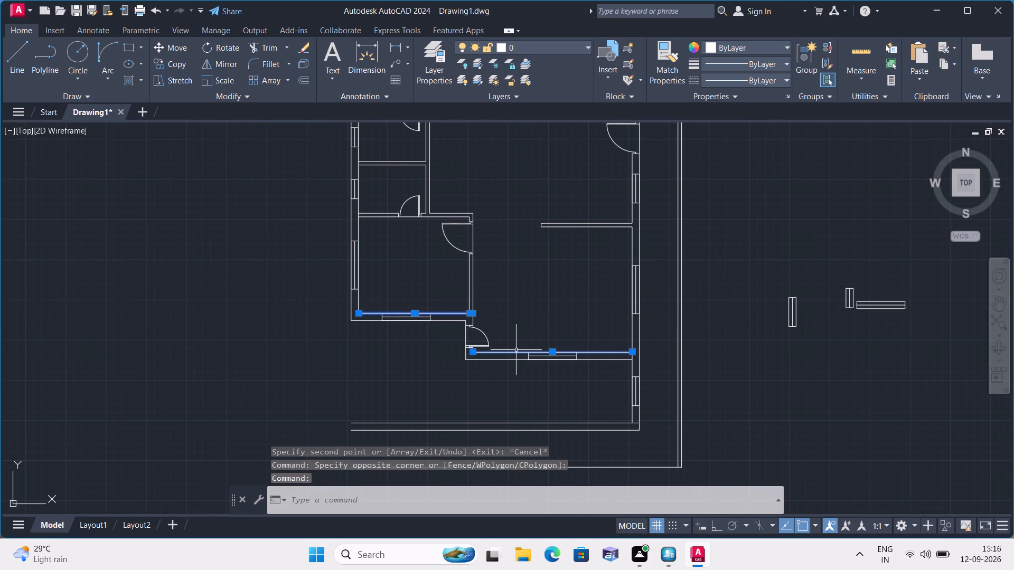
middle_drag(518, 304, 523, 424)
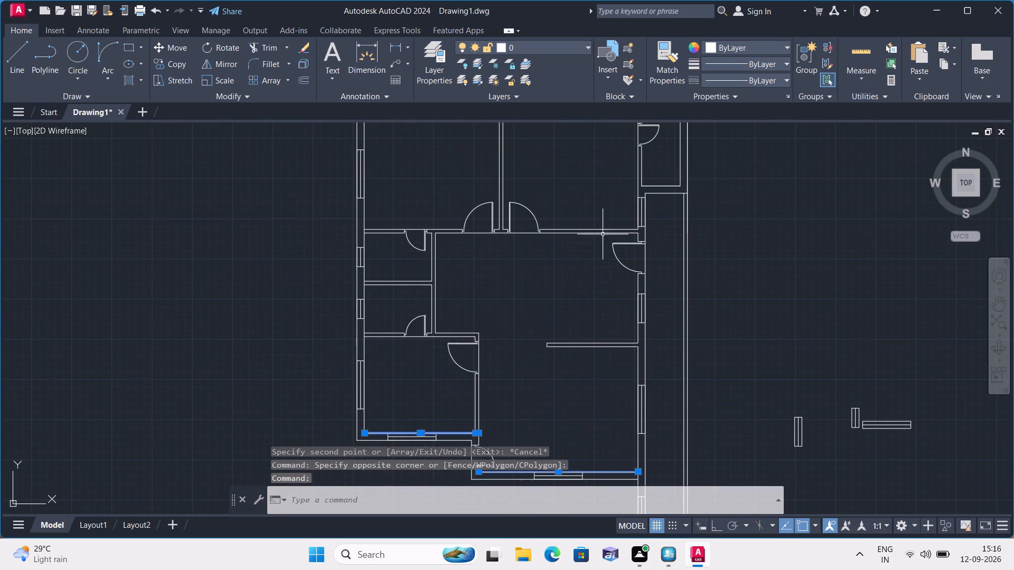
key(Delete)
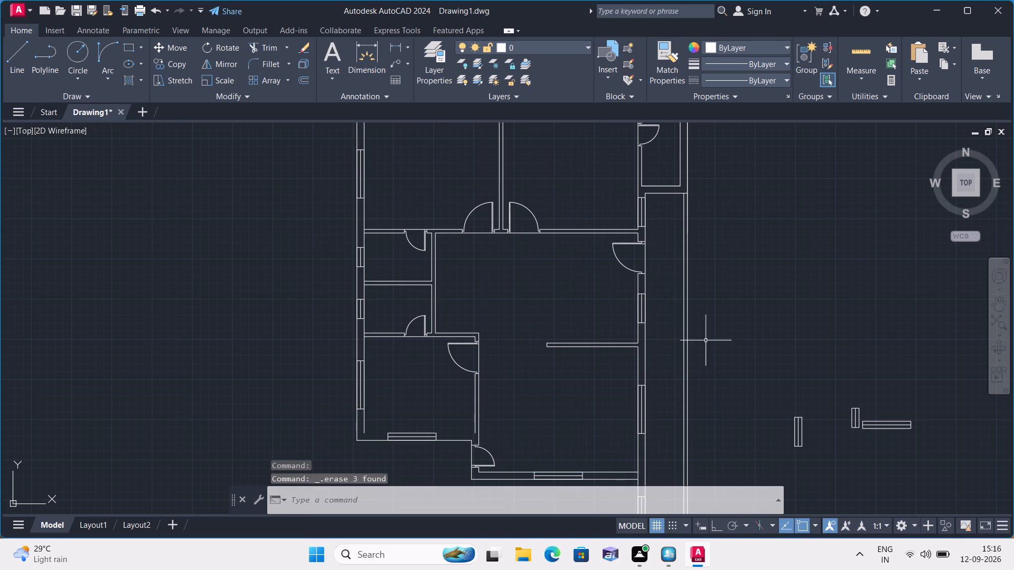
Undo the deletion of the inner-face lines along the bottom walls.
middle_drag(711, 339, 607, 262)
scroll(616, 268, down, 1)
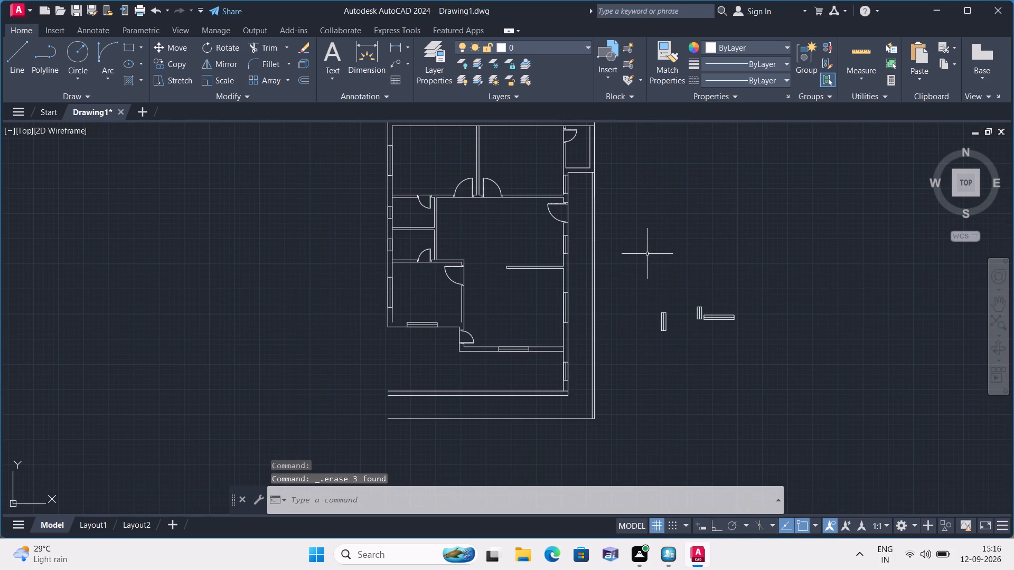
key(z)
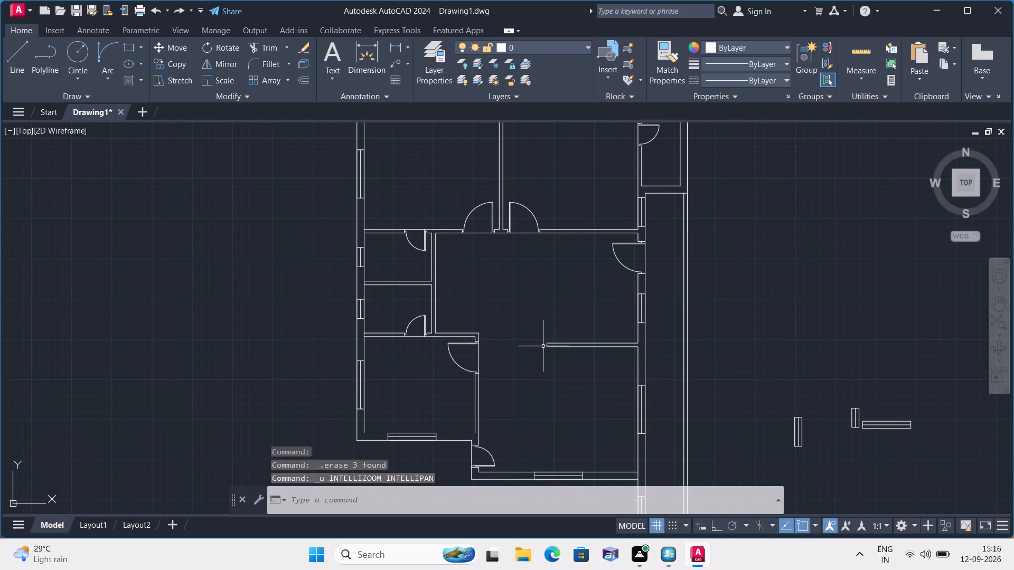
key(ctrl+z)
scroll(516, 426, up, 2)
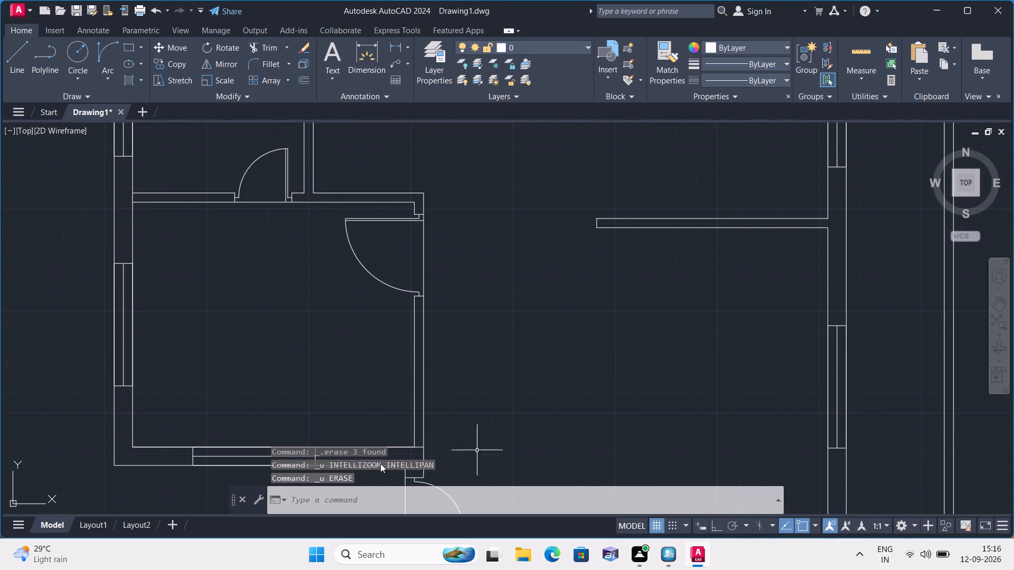
Delete the overlapping inner-face lines along the lower-left room's bottom wall and the bottom wall beside the entrance door.
scroll(331, 321, down, 1)
scroll(309, 377, up, 1)
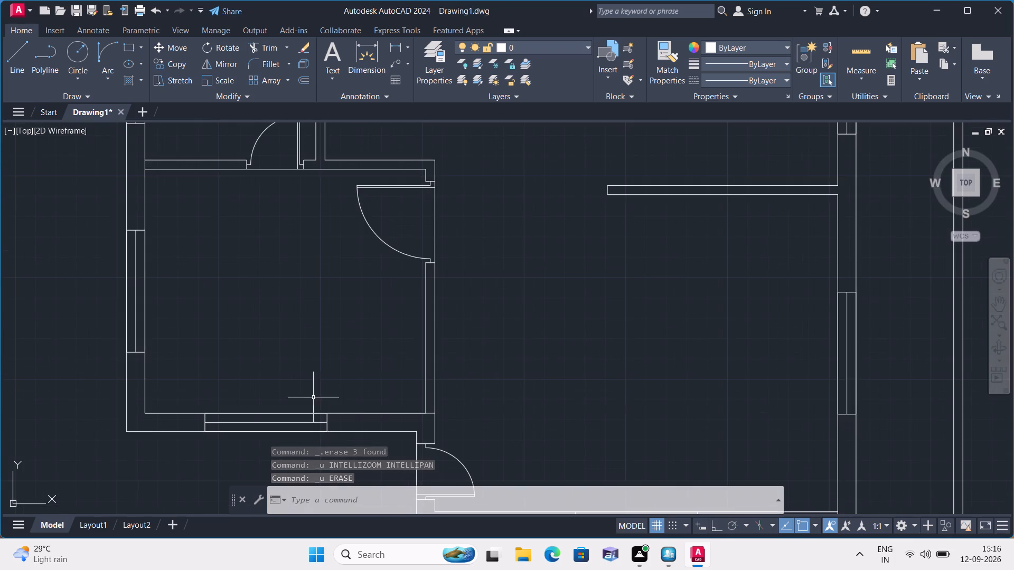
middle_drag(313, 396, 340, 319)
scroll(368, 343, up, 2)
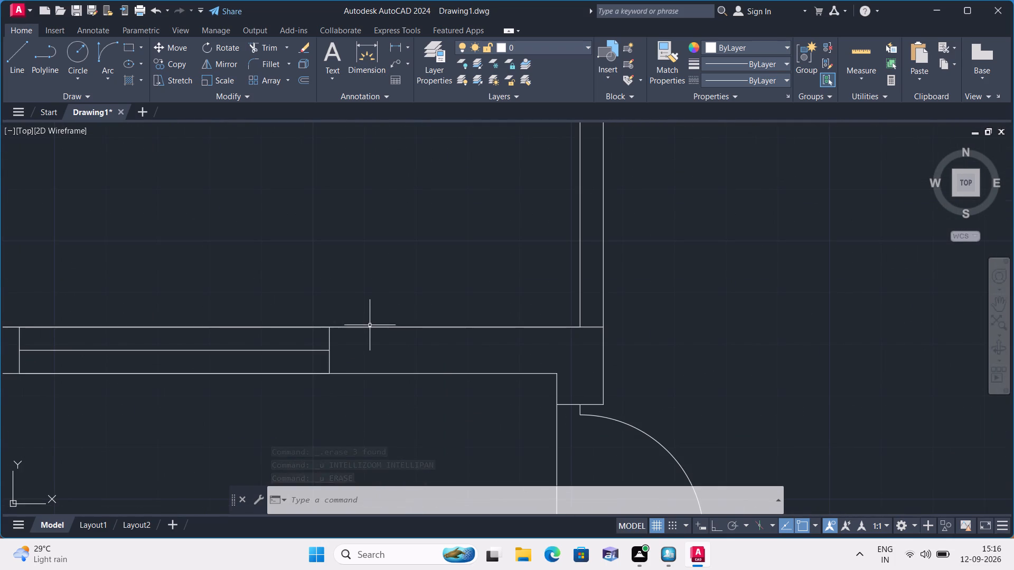
click(370, 326)
scroll(370, 326, down, 2)
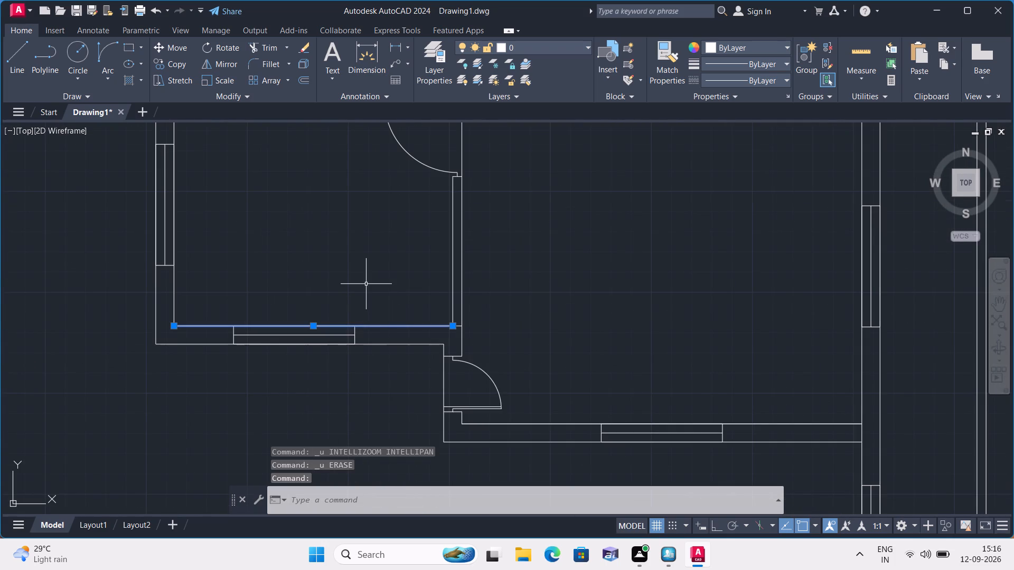
key(Delete)
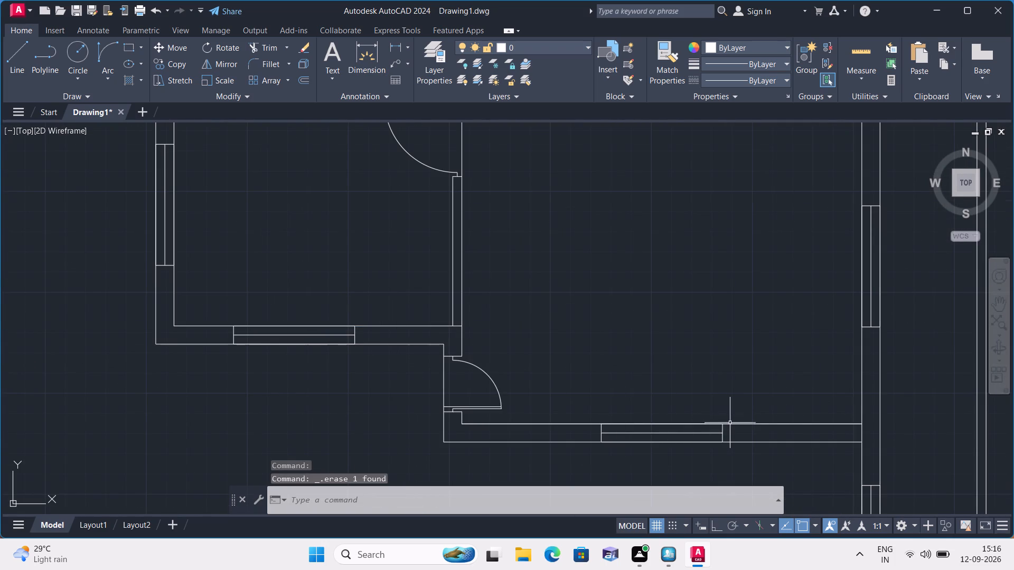
click(731, 425)
key(Delete)
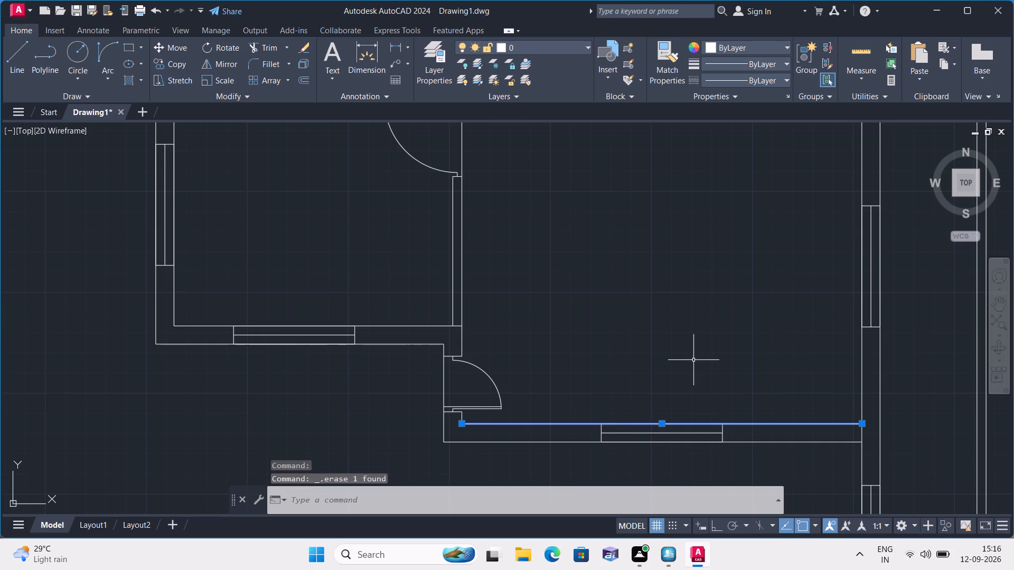
Delete the spare medium vertical window symbol and the long horizontal window symbol outside the plan, keeping the short vertical one.
middle_drag(646, 372, 524, 483)
scroll(527, 454, down, 2)
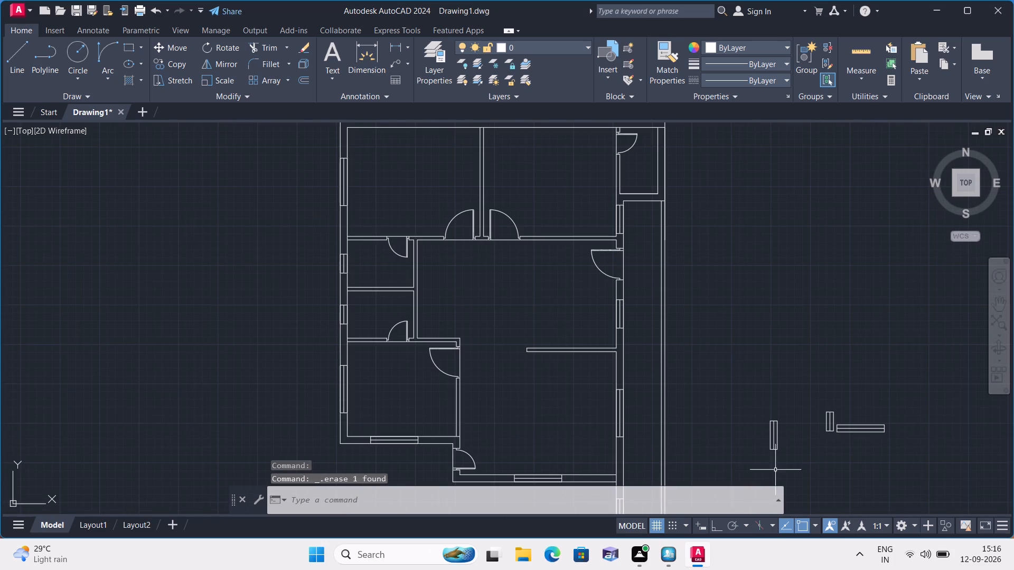
middle_drag(830, 468, 722, 448)
scroll(708, 430, up, 1)
click(604, 360)
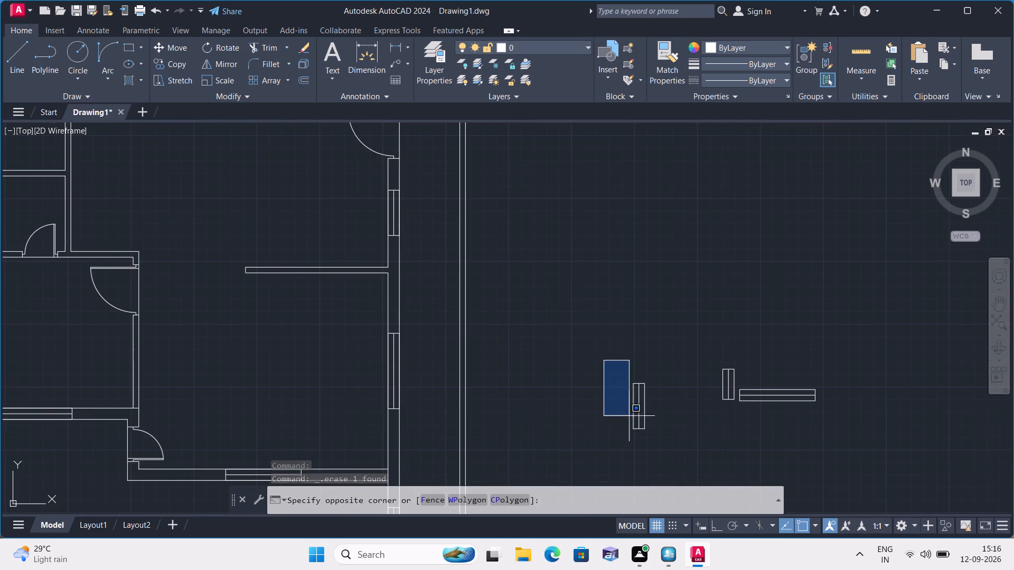
click(655, 443)
scroll(733, 433, up, 3)
scroll(762, 390, down, 1)
middle_drag(711, 424, 654, 426)
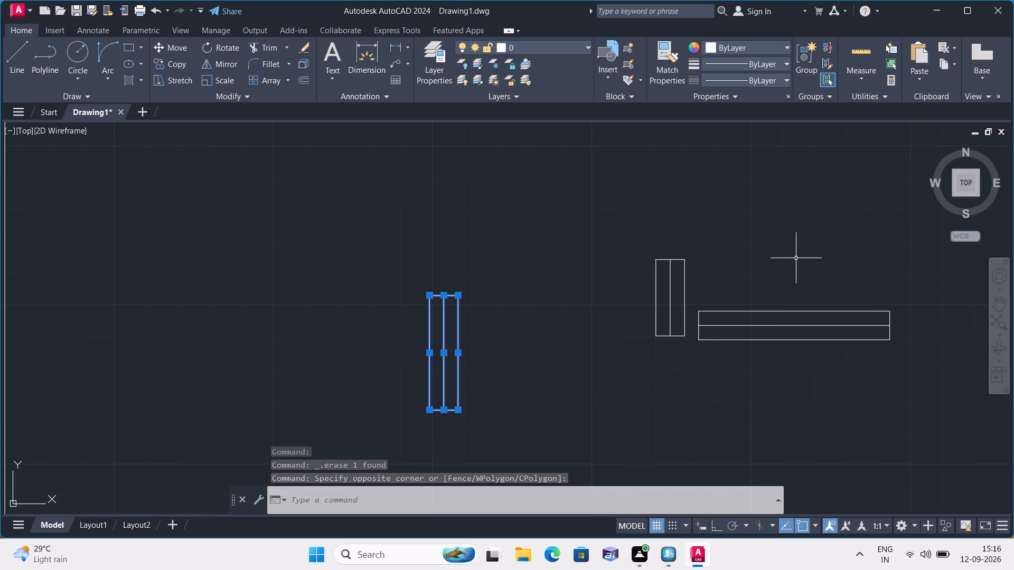
click(698, 302)
click(920, 368)
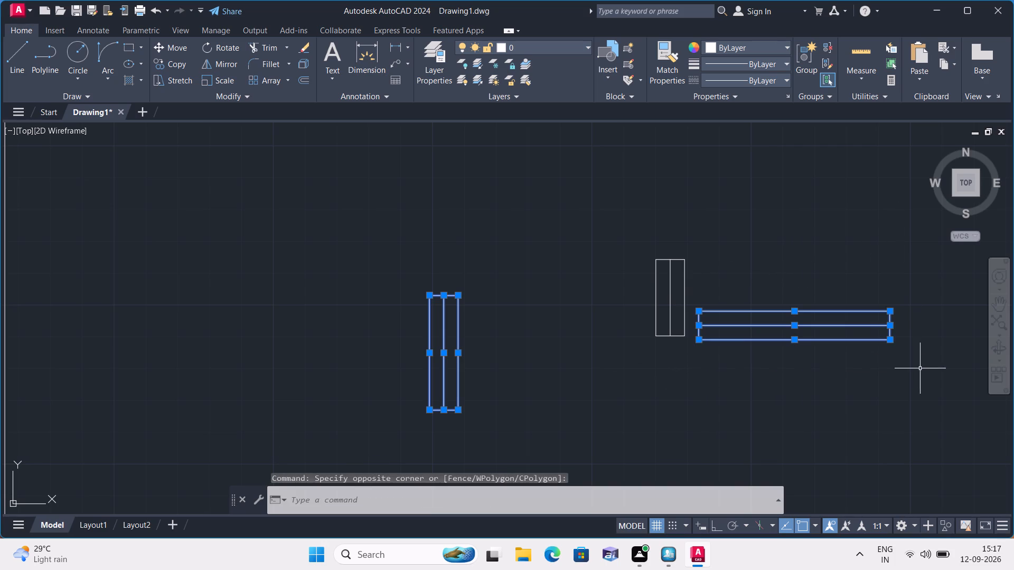
key(Delete)
Rotate the remaining short vertical window symbol 90° about its upper edge's midpoint so it lies horizontally.
click(621, 248)
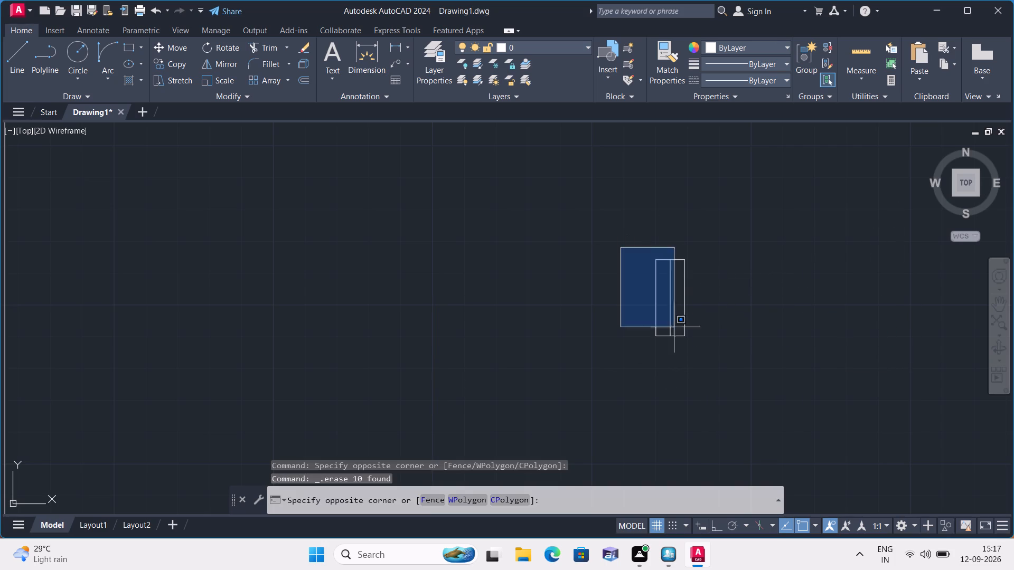
click(728, 400)
click(234, 45)
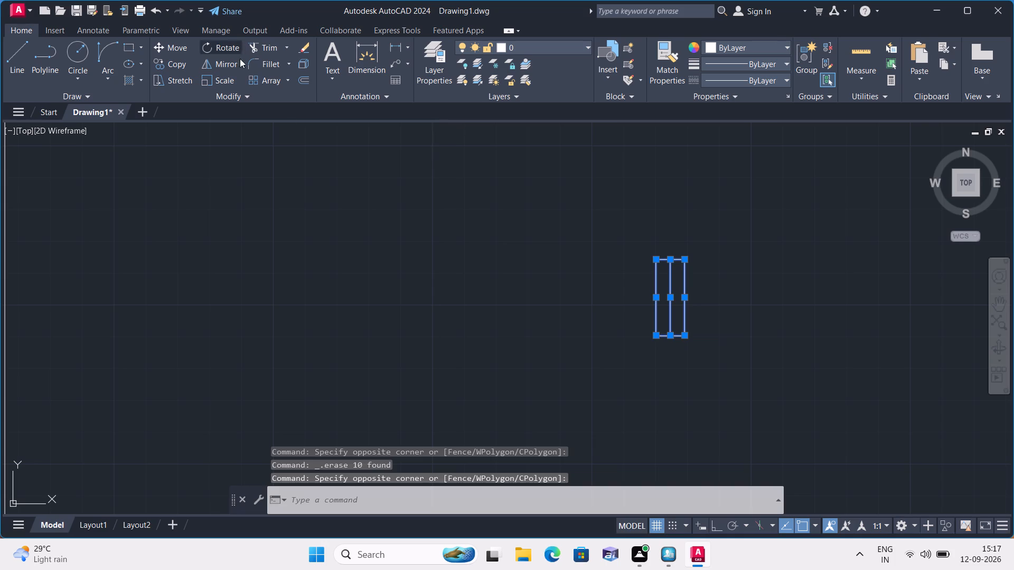
click(668, 259)
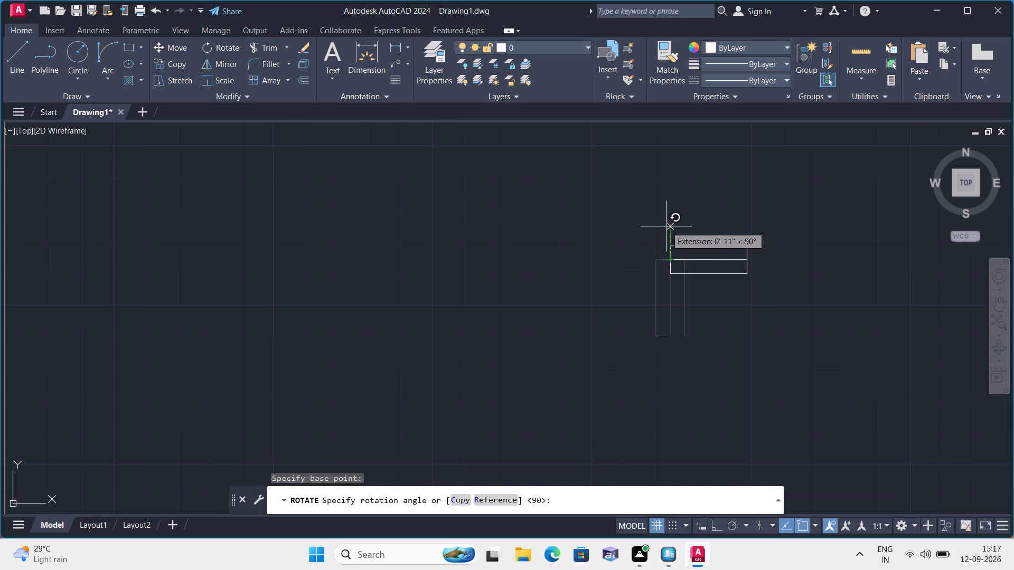
key(F8)
click(659, 201)
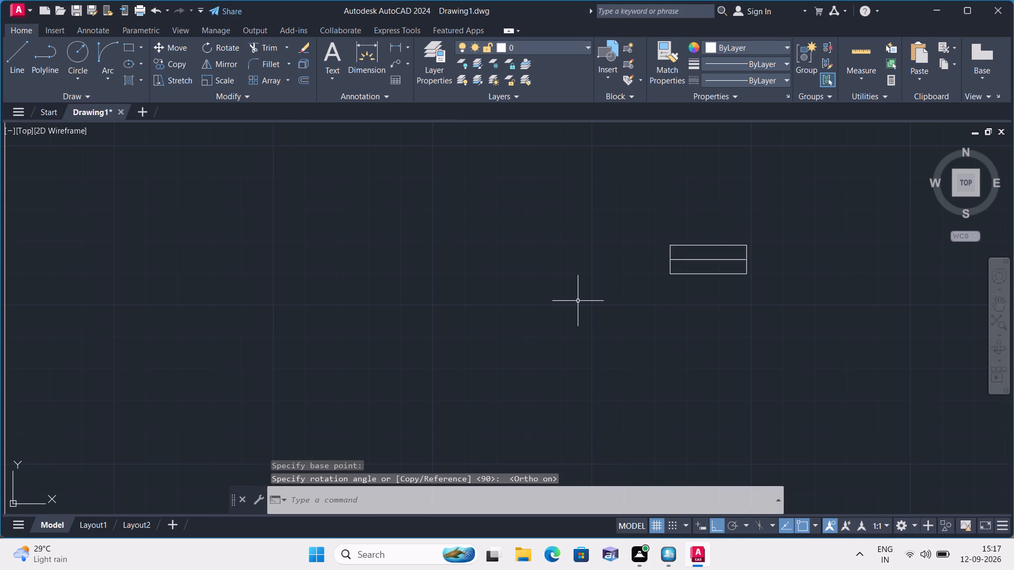
scroll(580, 299, down, 1)
key(F8)
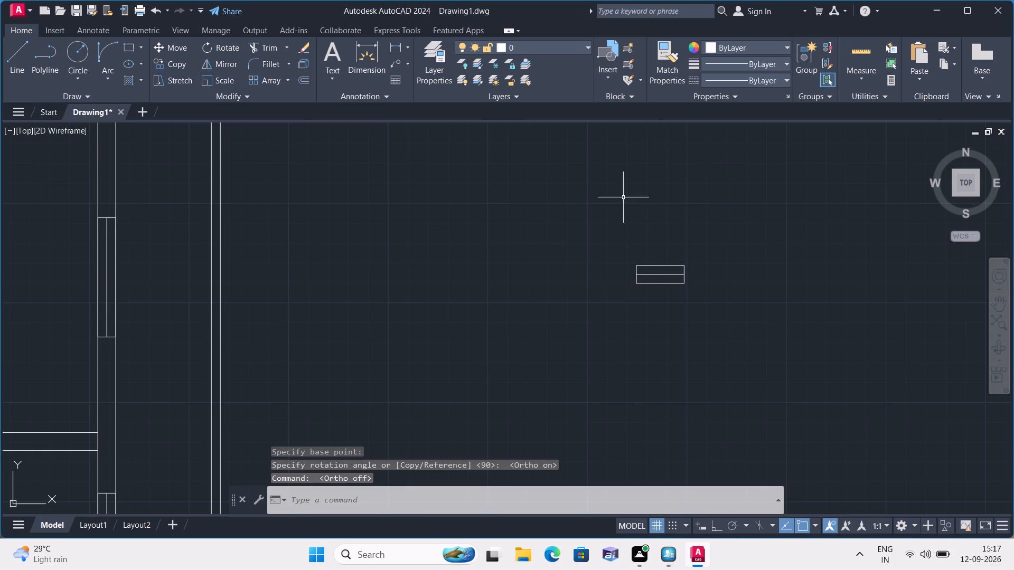
Move the short horizontal window symbol by its upper edge's midpoint to the middle of the small upper-right room's bottom wall.
drag(622, 237, 625, 250)
click(768, 331)
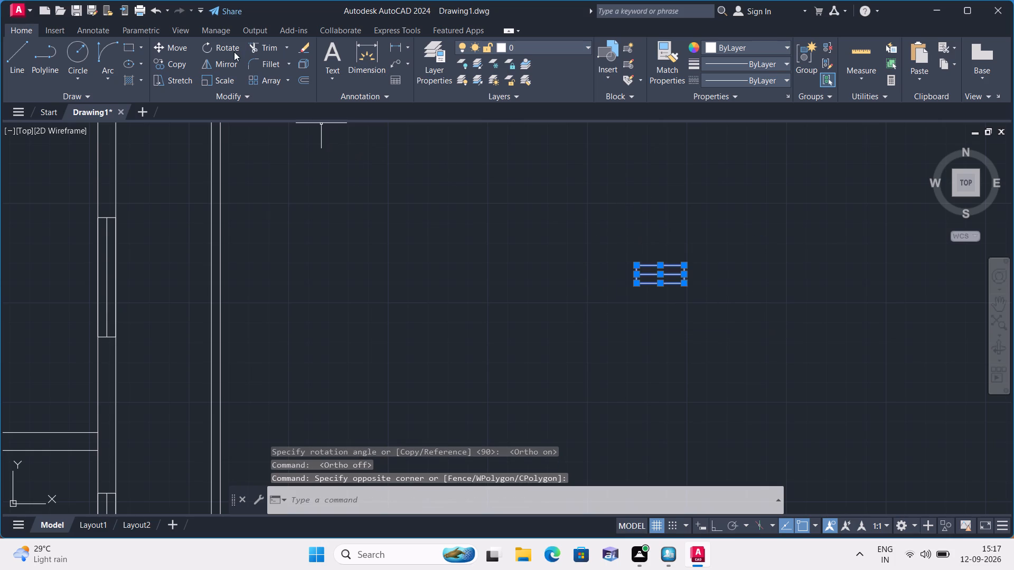
click(176, 45)
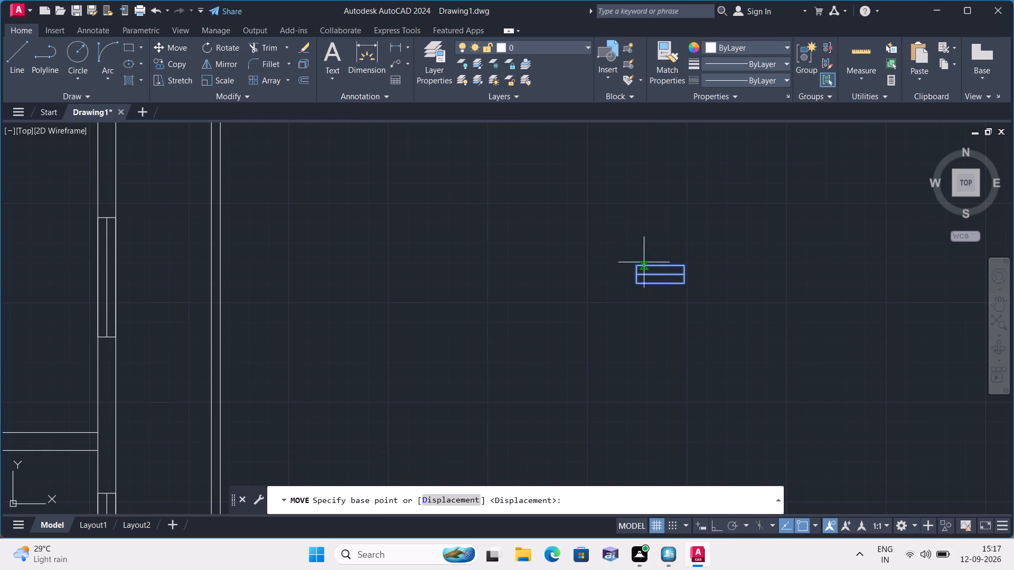
click(660, 266)
scroll(528, 232, down, 1)
middle_drag(467, 223, 620, 417)
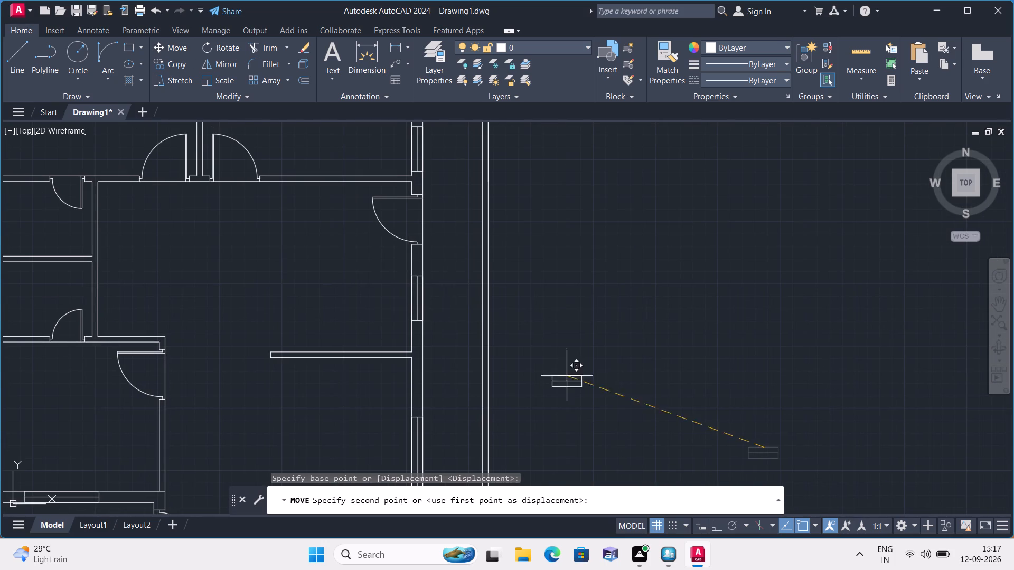
middle_drag(331, 255, 330, 384)
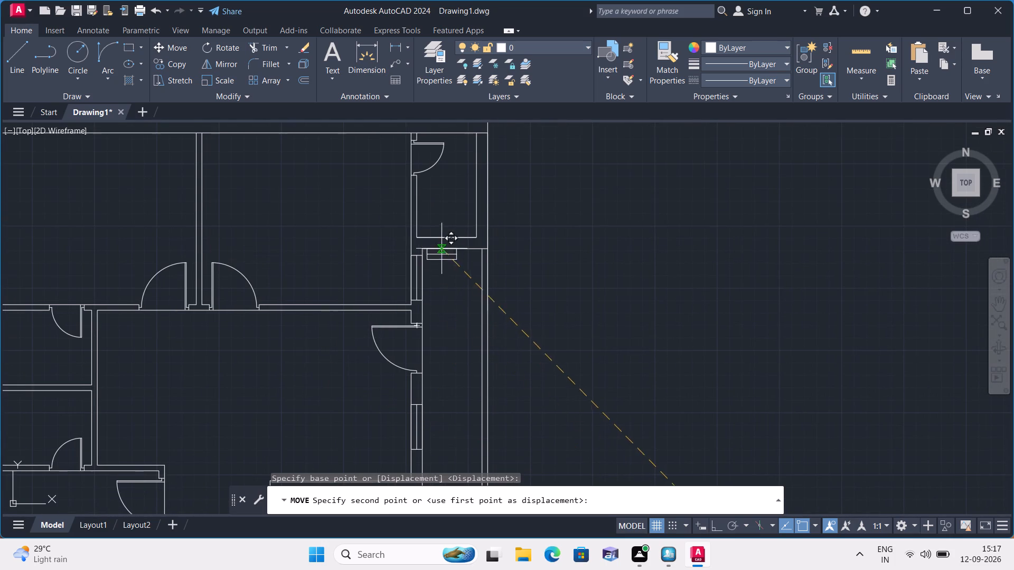
scroll(443, 246, up, 1)
click(444, 227)
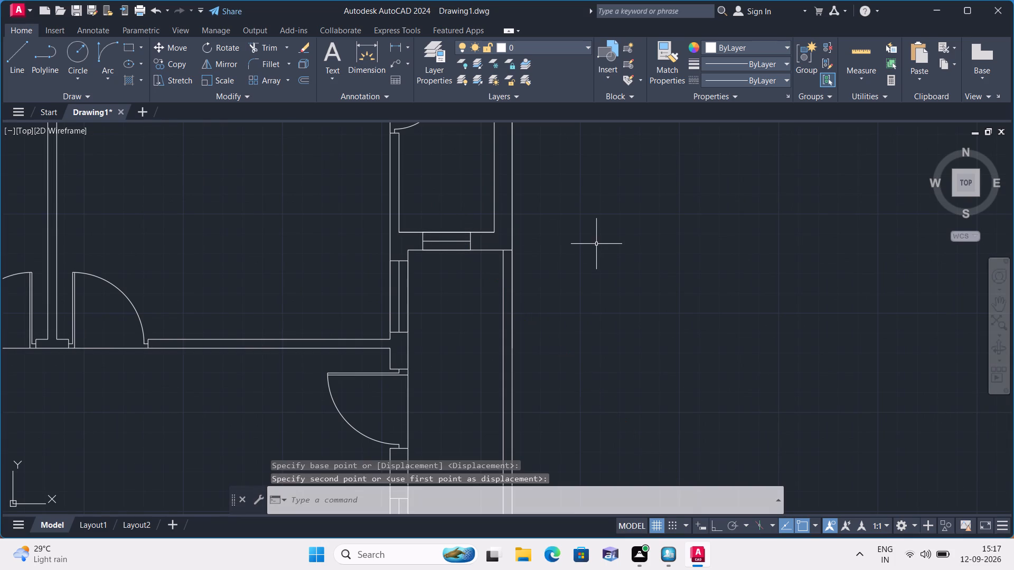
Delete the overlapping line along the inner bottom edge of the small upper-right room.
click(484, 233)
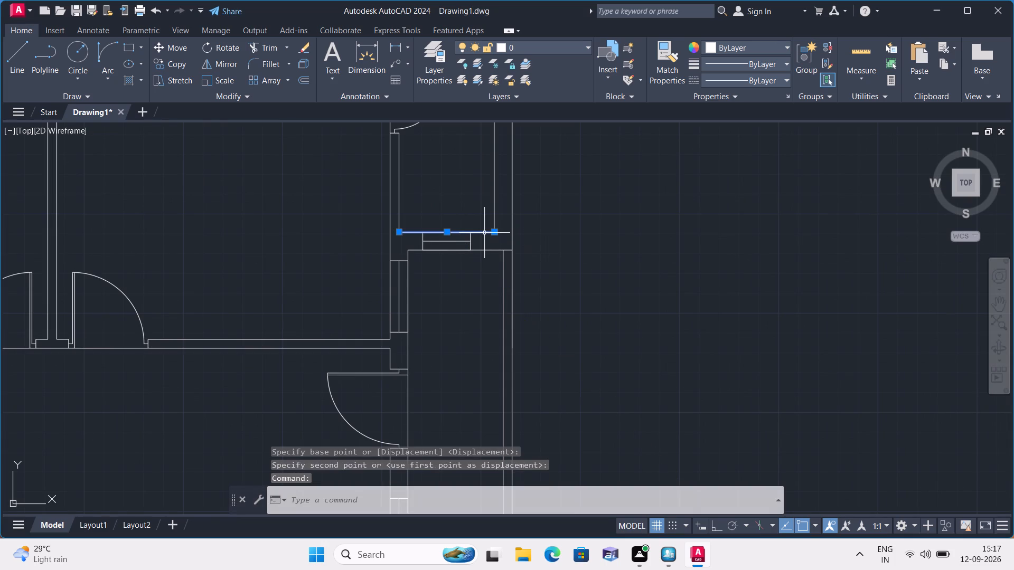
key(Delete)
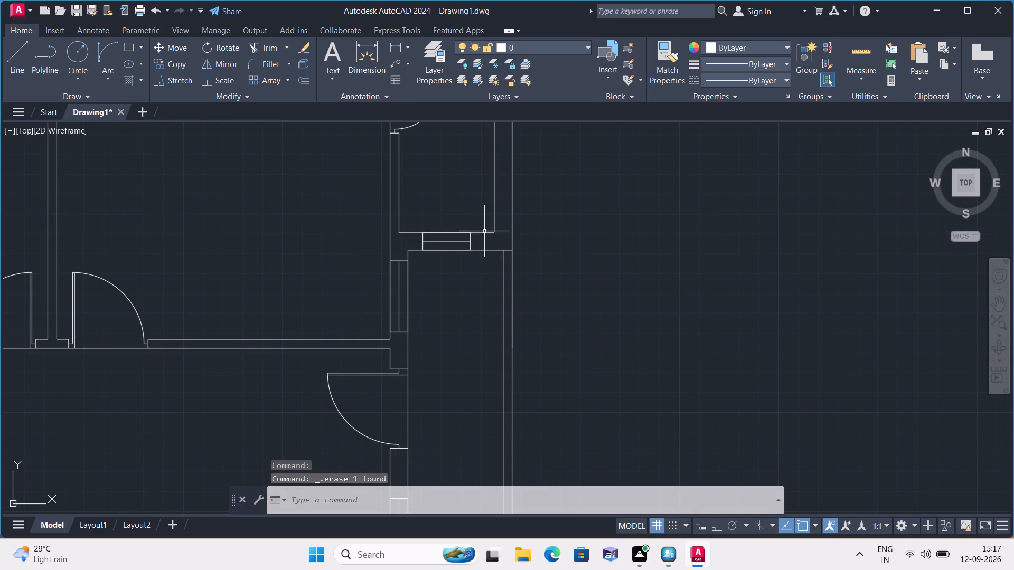
Examine the floor plan's windows and walls, down to the open area below the entrance room.
scroll(369, 122, down, 2)
scroll(398, 239, down, 1)
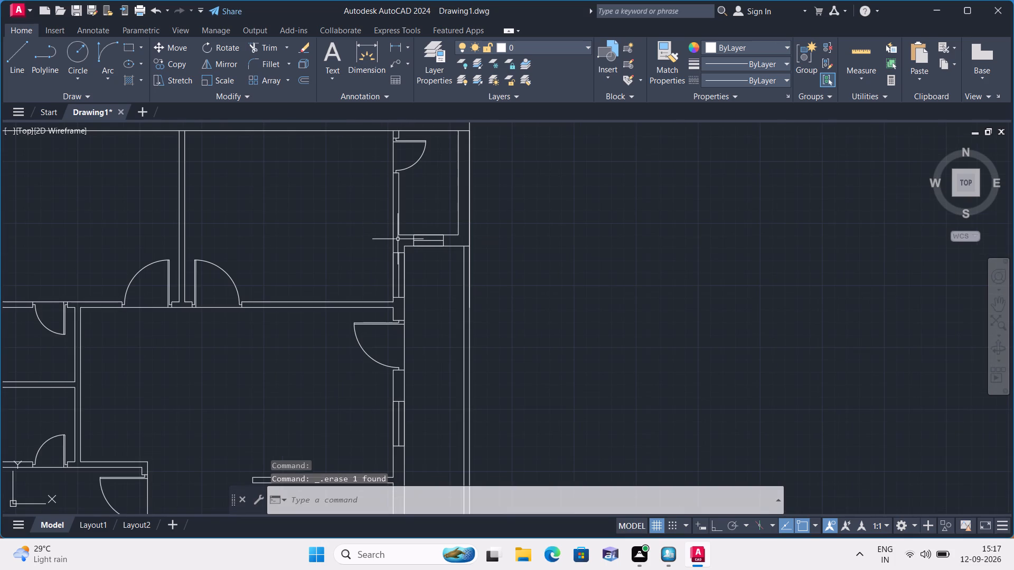
scroll(398, 239, down, 1)
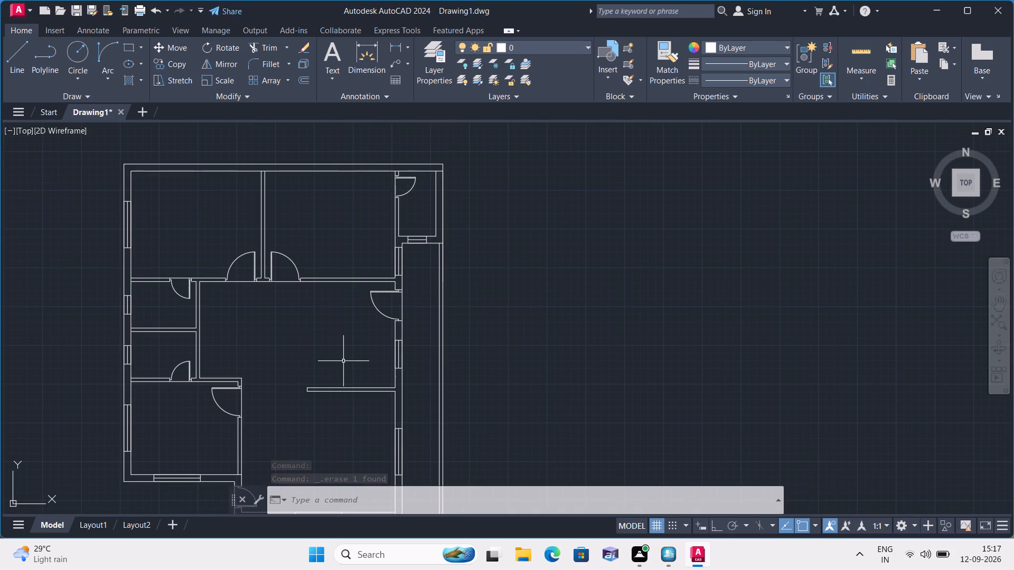
scroll(343, 361, up, 1)
scroll(342, 362, down, 1)
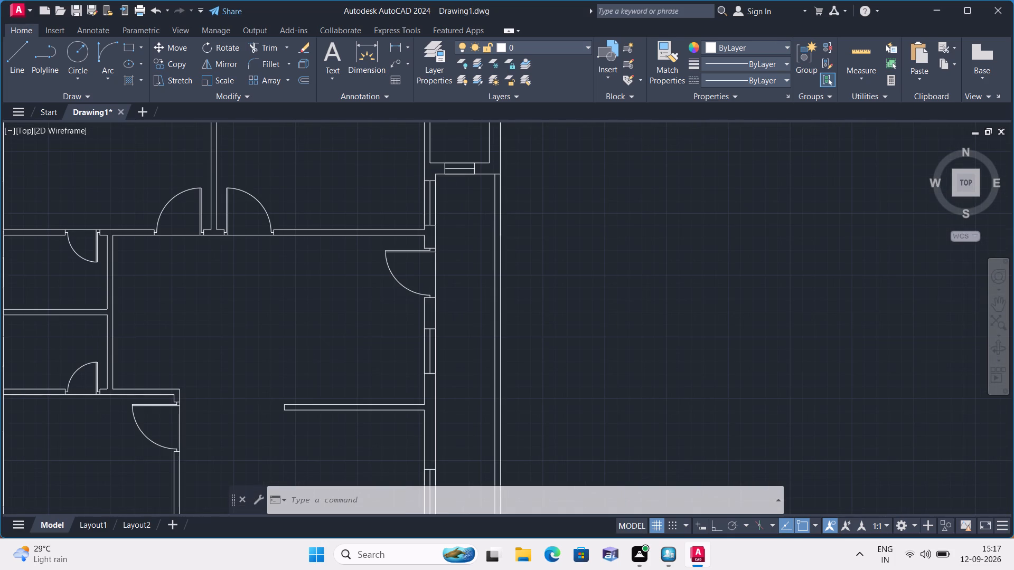
middle_drag(342, 362, 299, 317)
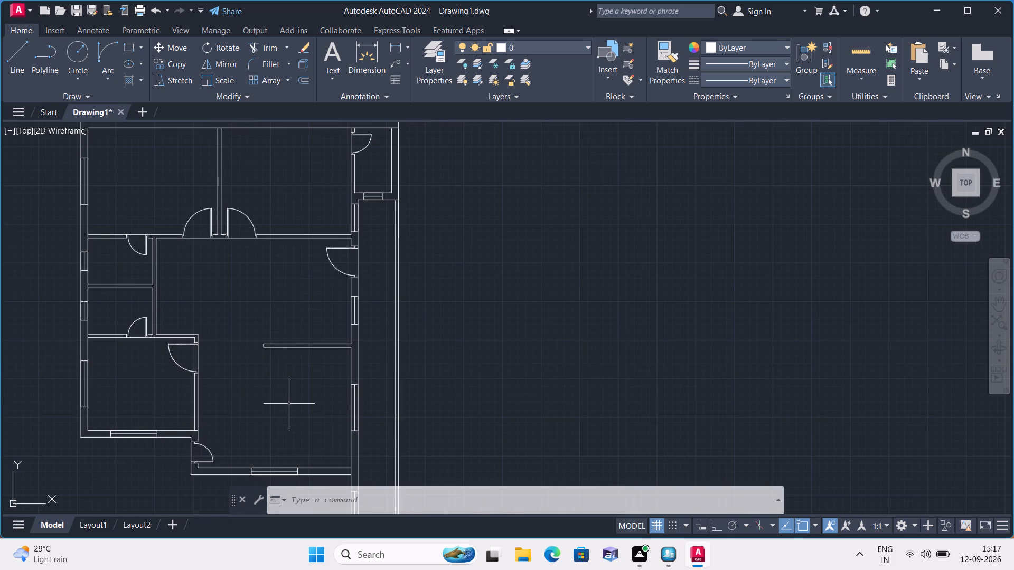
middle_drag(286, 419, 337, 301)
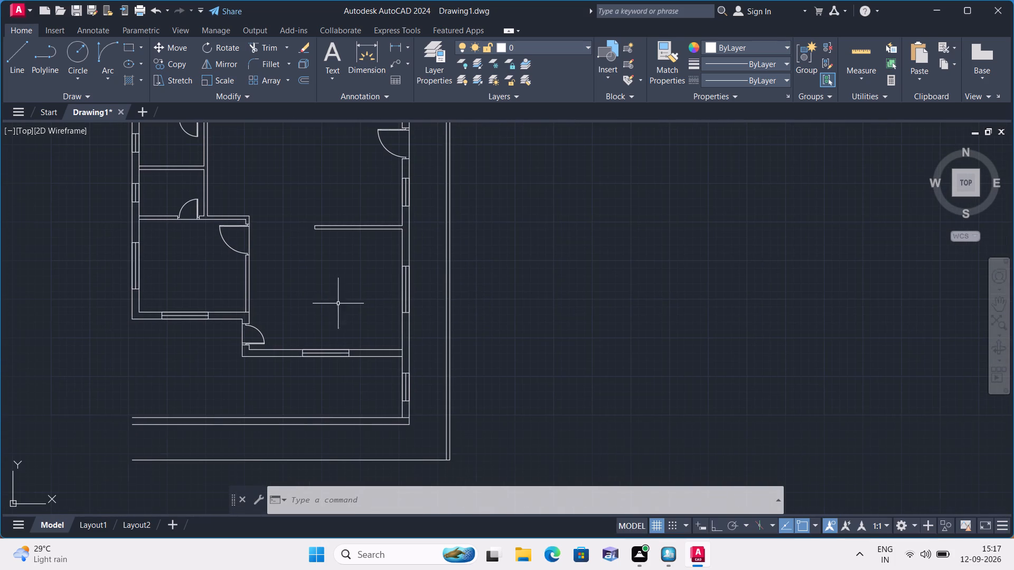
middle_drag(360, 404, 370, 365)
scroll(370, 365, up, 1)
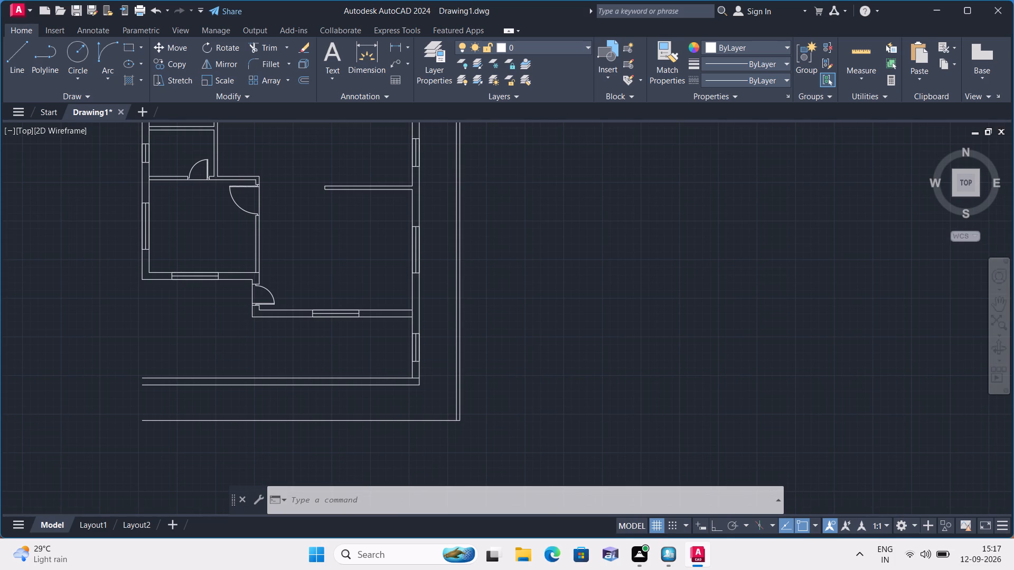
scroll(360, 355, down, 1)
scroll(299, 310, up, 1)
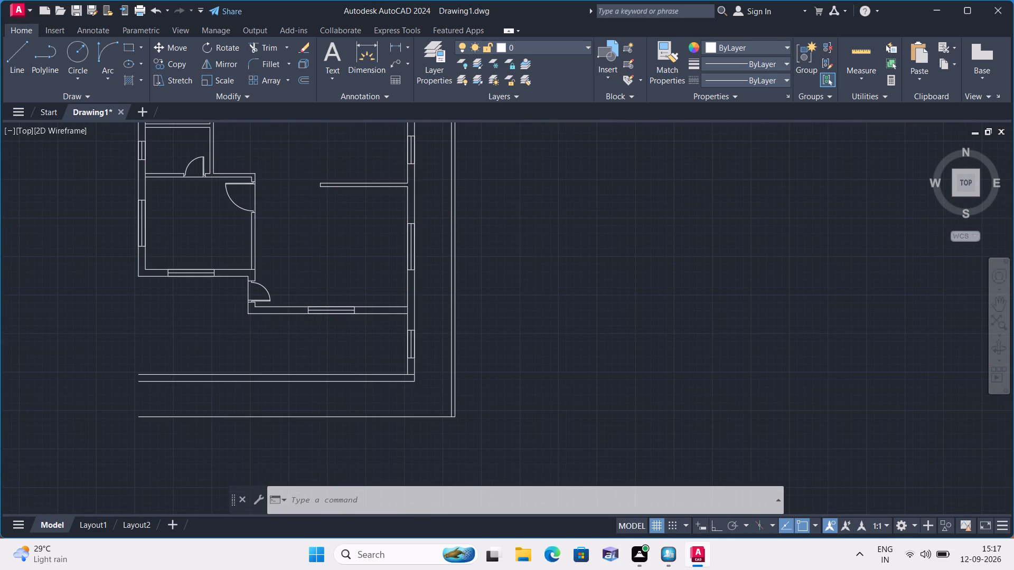
Measure the vertical clearance between the entrance room's bottom wall and the long wall below it with a trial linear dimension.
scroll(343, 327, up, 1)
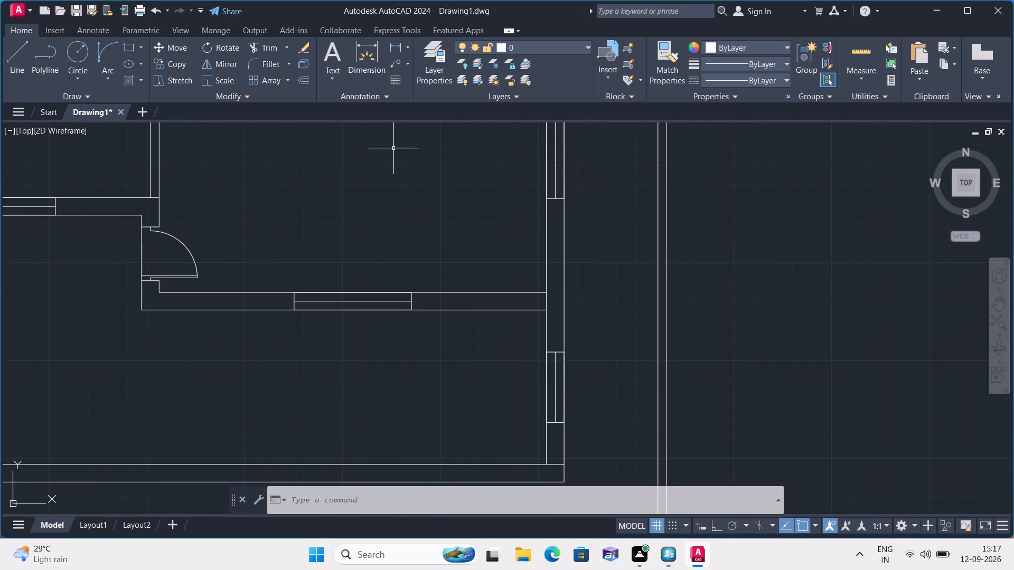
click(405, 44)
click(439, 73)
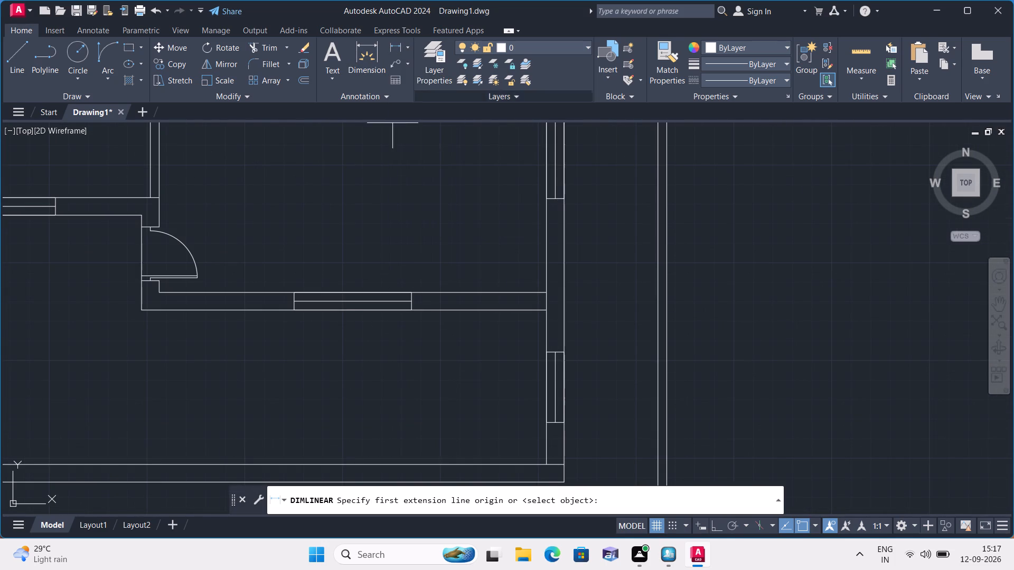
click(414, 308)
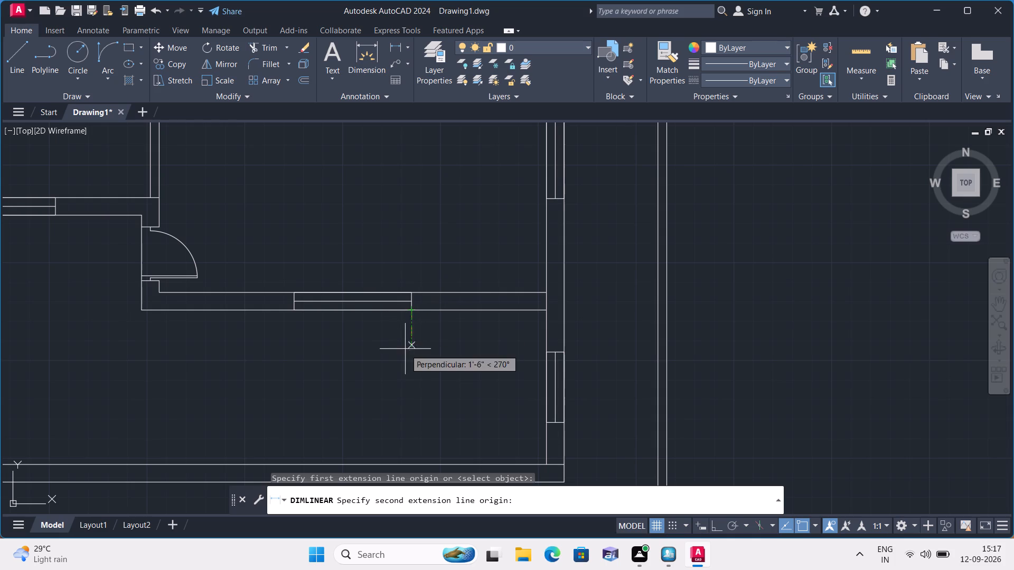
middle_drag(400, 347, 381, 262)
click(398, 379)
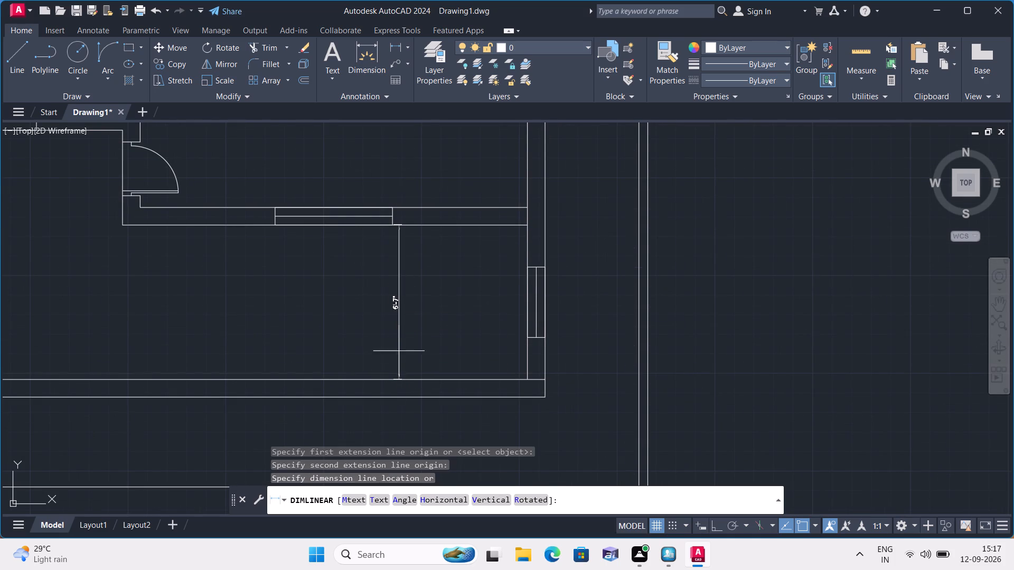
scroll(401, 336, up, 1)
key(Escape)
Offset the entrance room's outer bottom wall line 3' down and the long lower wall's inner line 3' up.
scroll(400, 336, down, 1)
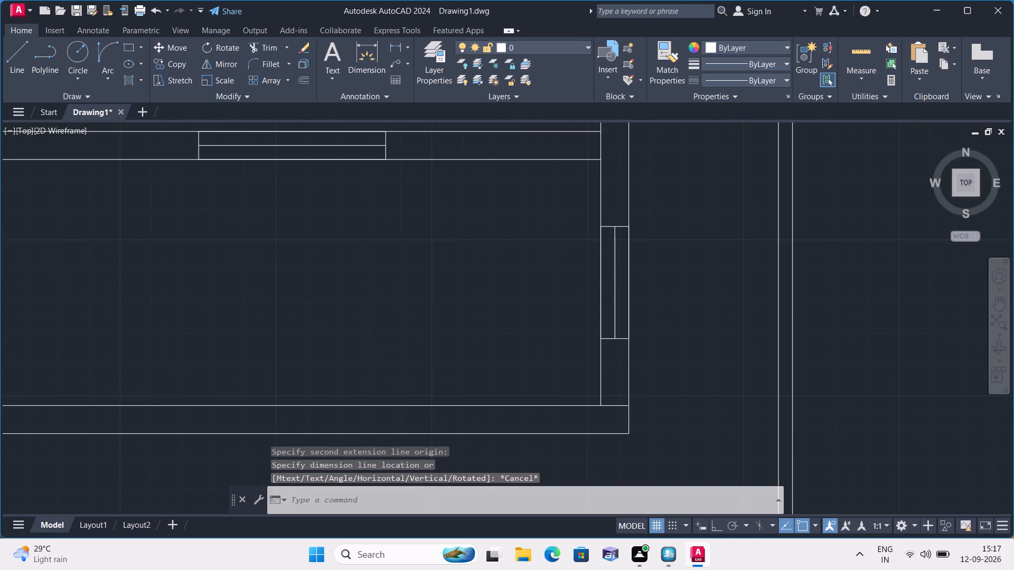
scroll(400, 336, down, 2)
text(offset)
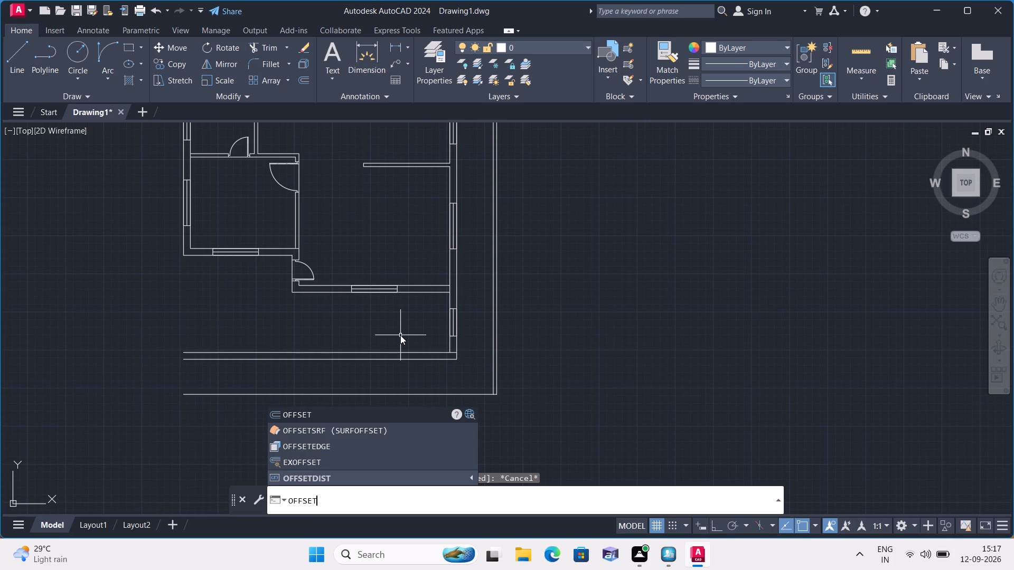
key(space)
text(3')
key(space)
scroll(391, 302, up, 2)
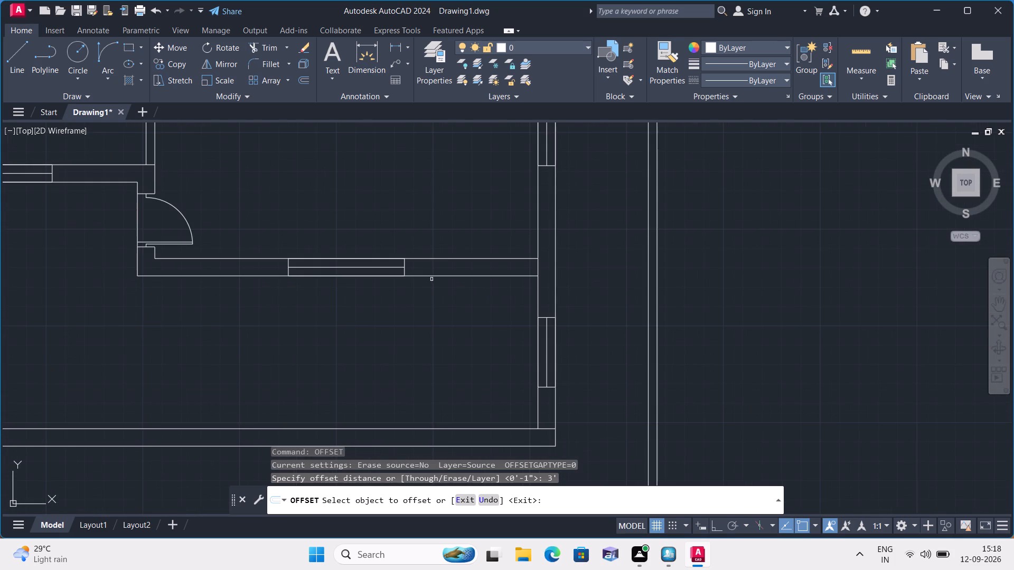
click(434, 273)
click(433, 275)
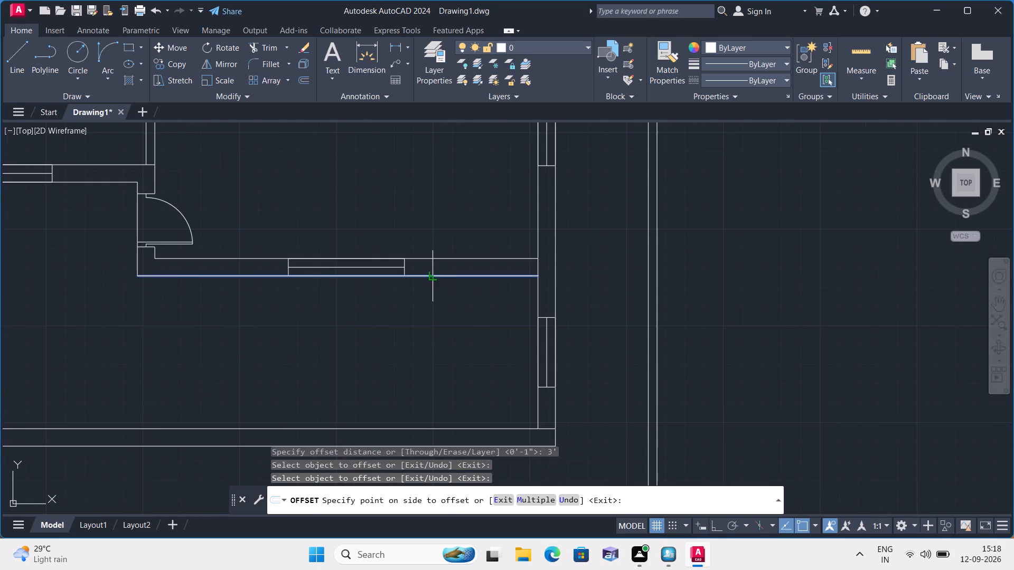
click(406, 359)
click(407, 430)
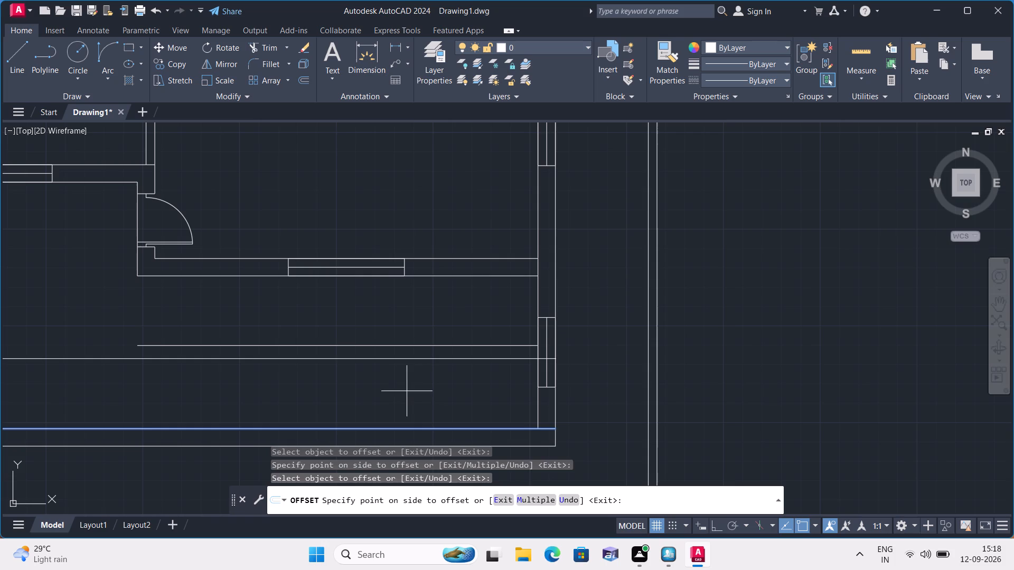
click(402, 373)
scroll(402, 374, down, 2)
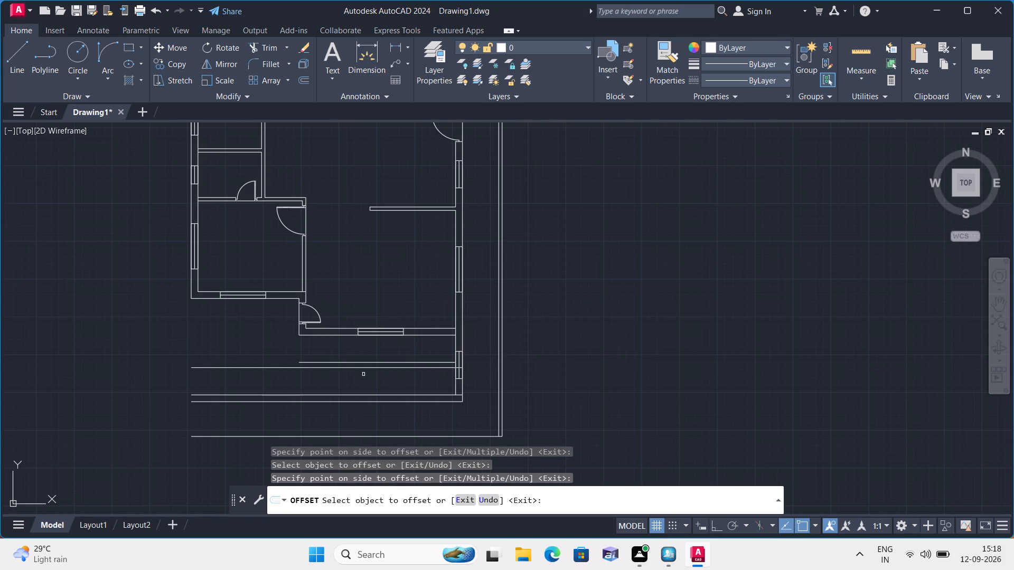
key(Escape)
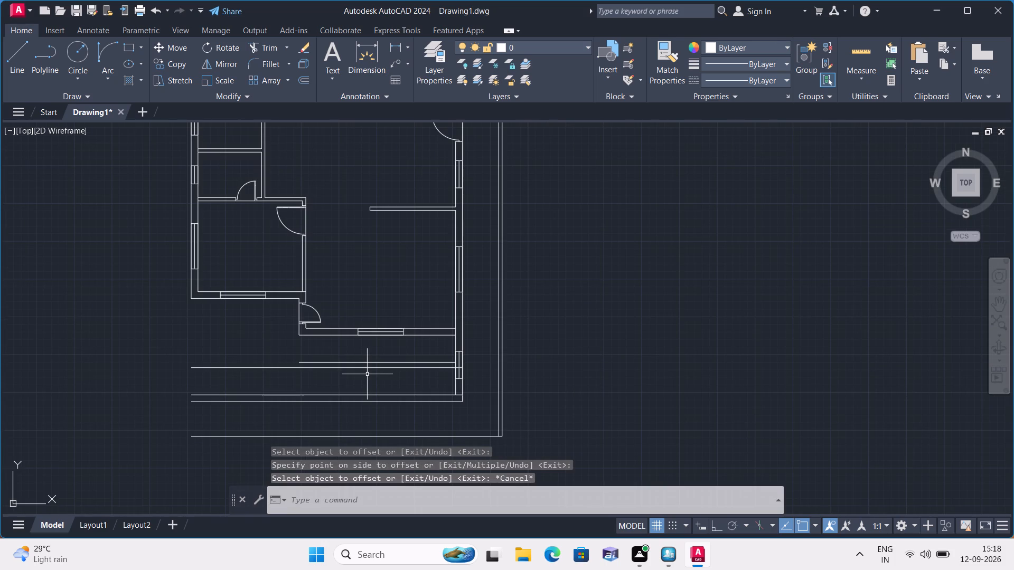
Offset the inner line of the right exterior wall 3' inward for the stair's first riser line.
key(space)
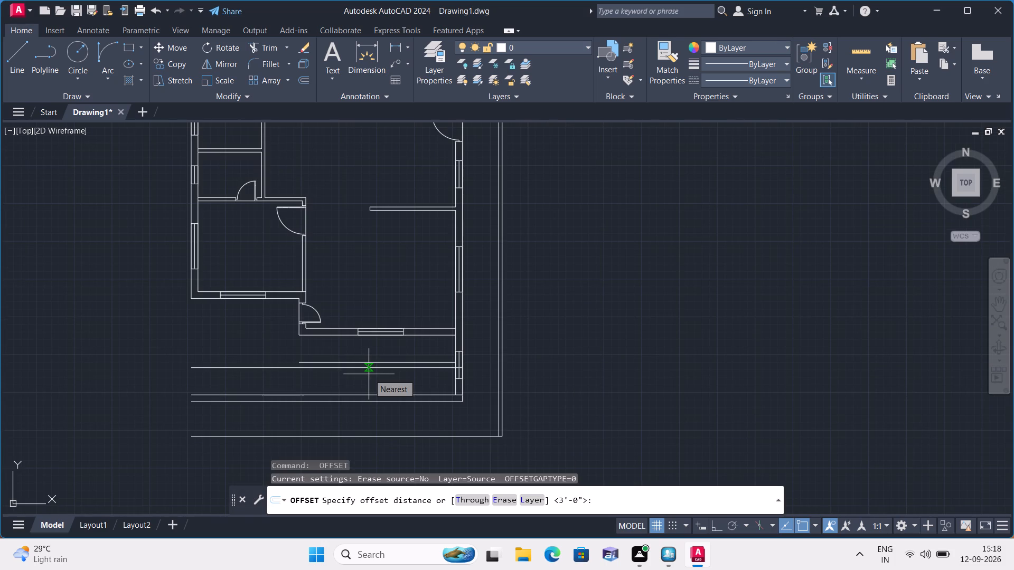
scroll(369, 374, up, 2)
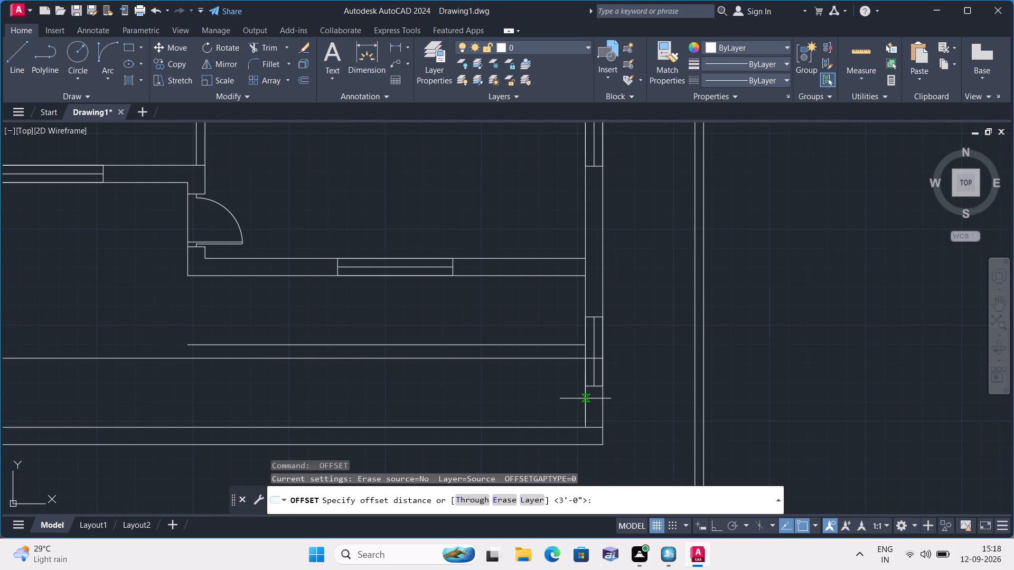
key(space)
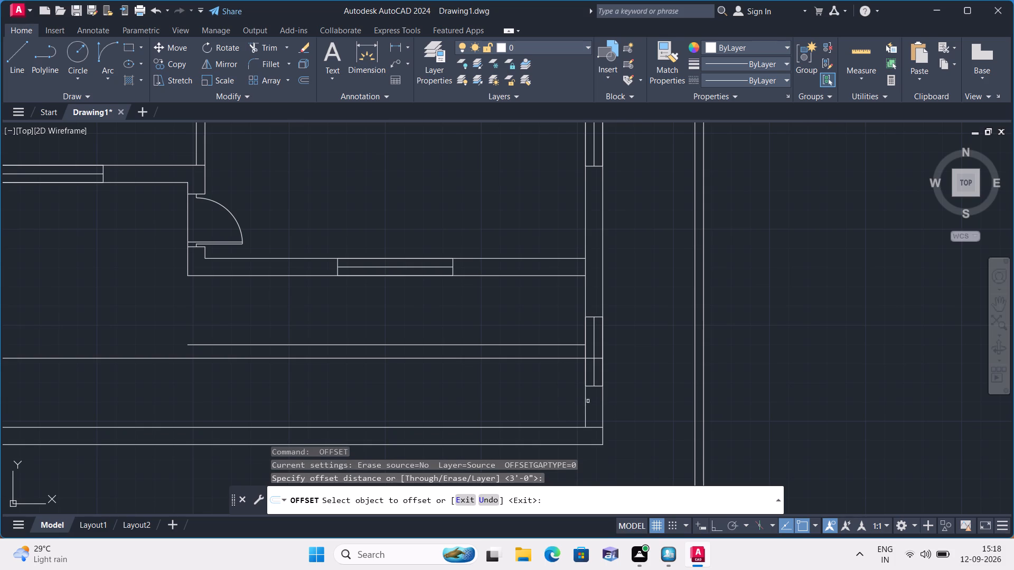
click(588, 401)
click(587, 401)
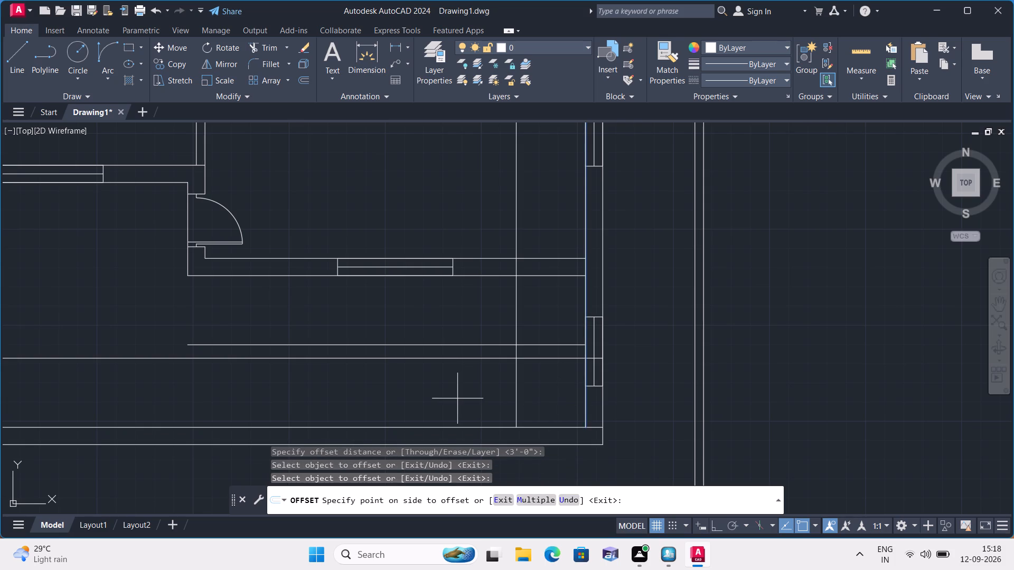
scroll(457, 398, down, 1)
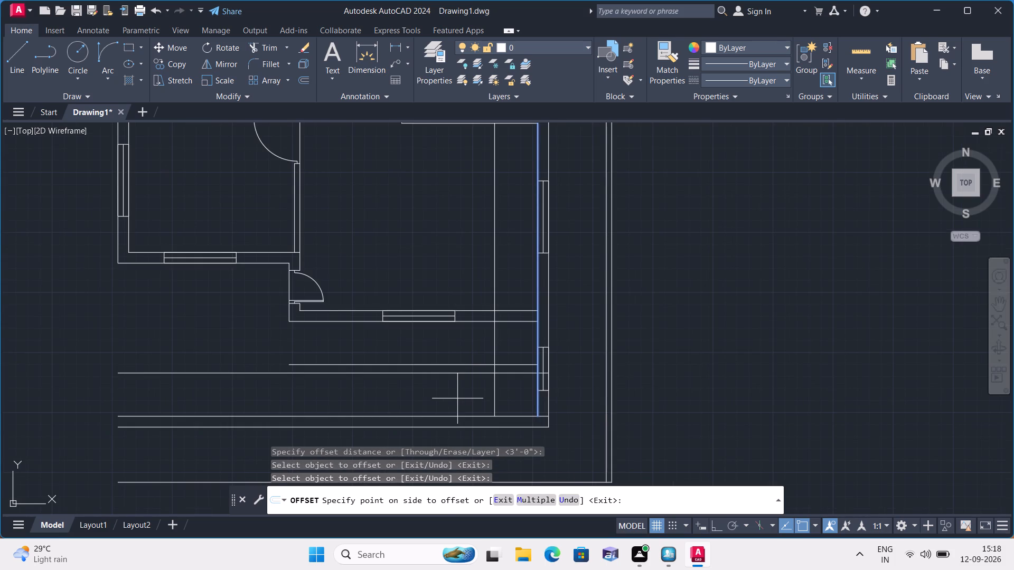
click(457, 398)
key(space)
Trim the new vertical line down to the underside of the entrance room's bottom wall.
text(trim)
key(space)
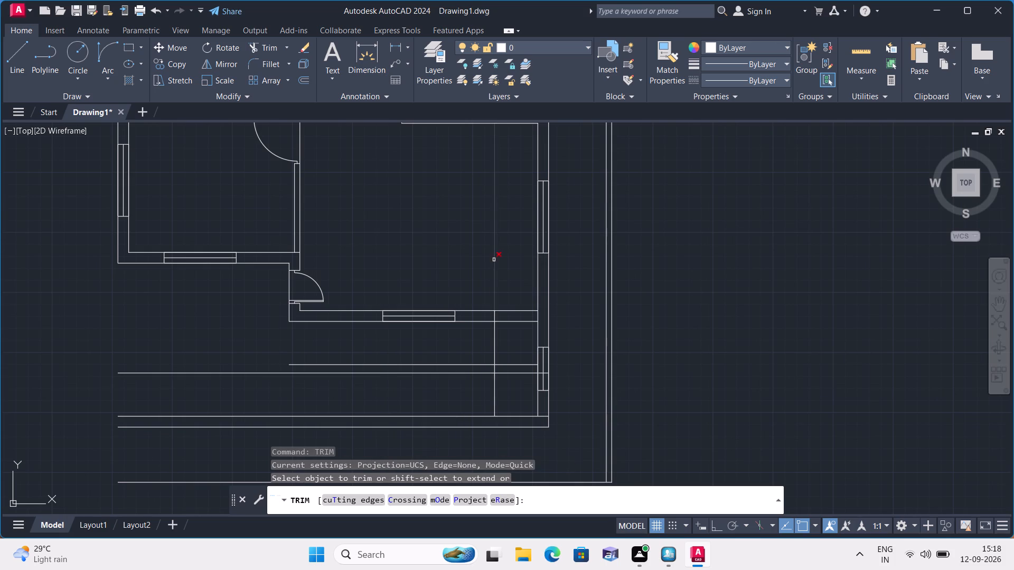
click(494, 271)
scroll(494, 271, down, 1)
scroll(489, 298, up, 2)
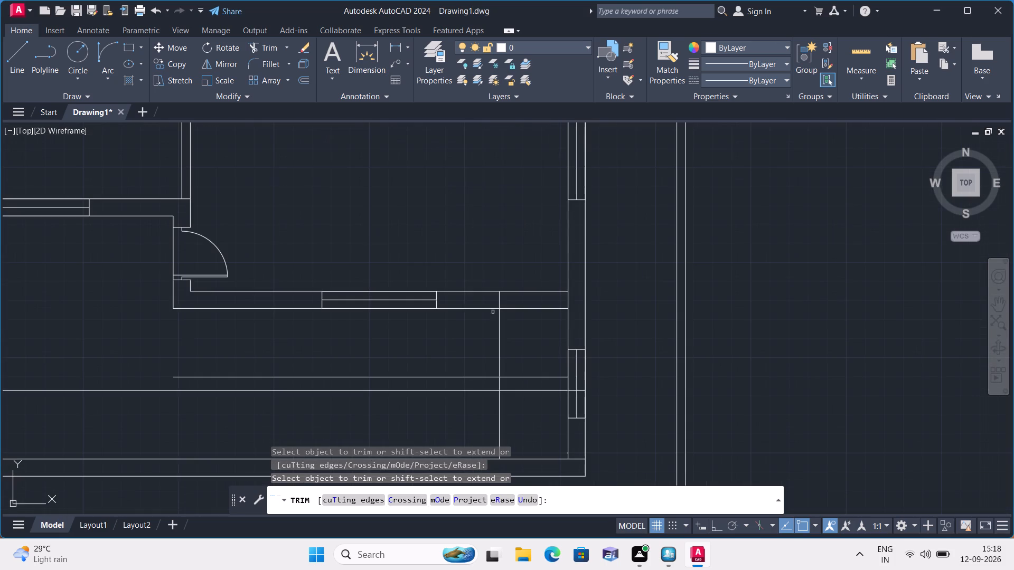
click(500, 301)
scroll(511, 323, down, 1)
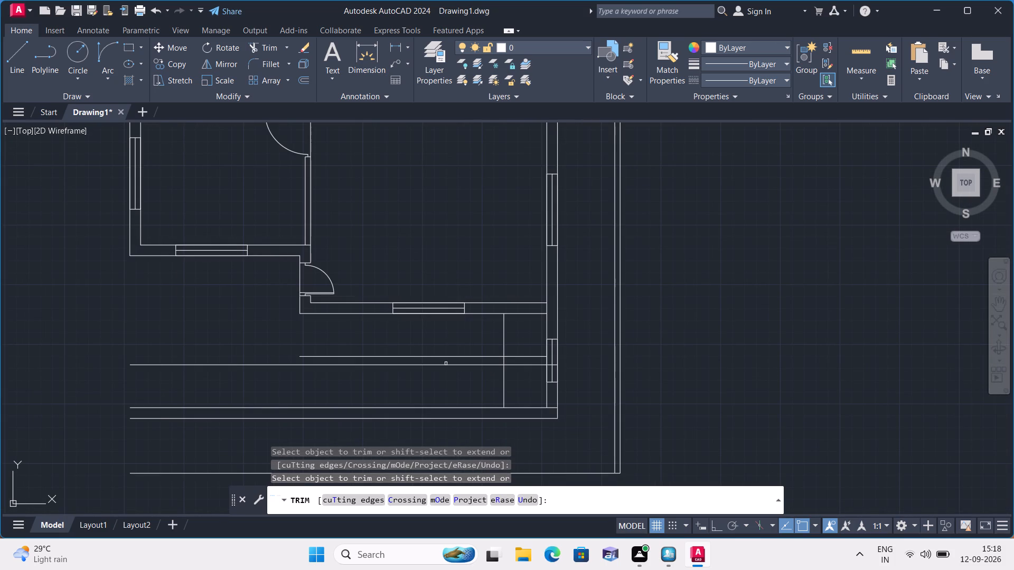
key(Escape)
Offset the vertical stair line successively leftward at 10" spacing to make nine more tread lines.
text(offset 10")
key(space)
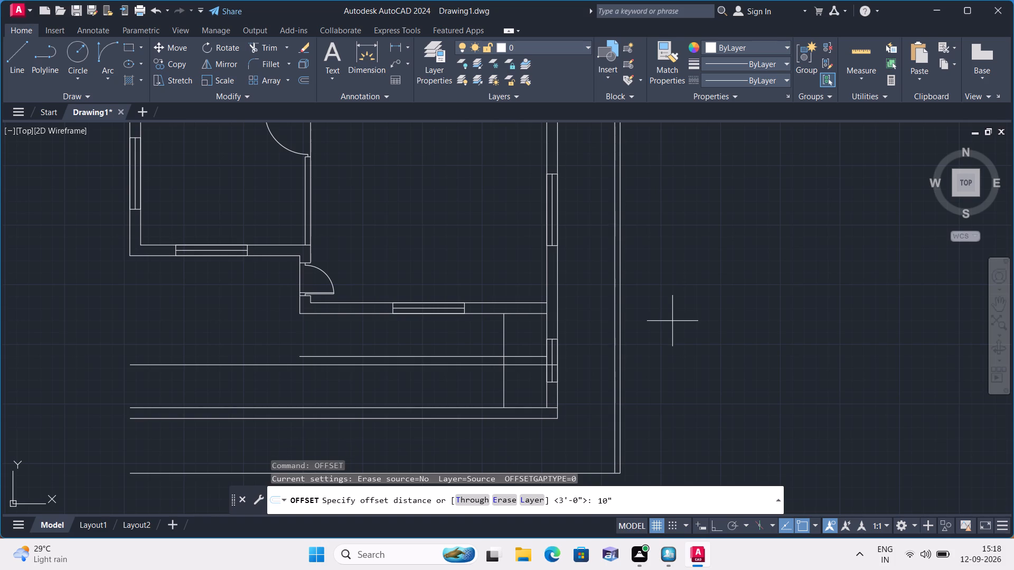
click(504, 391)
click(470, 385)
click(491, 389)
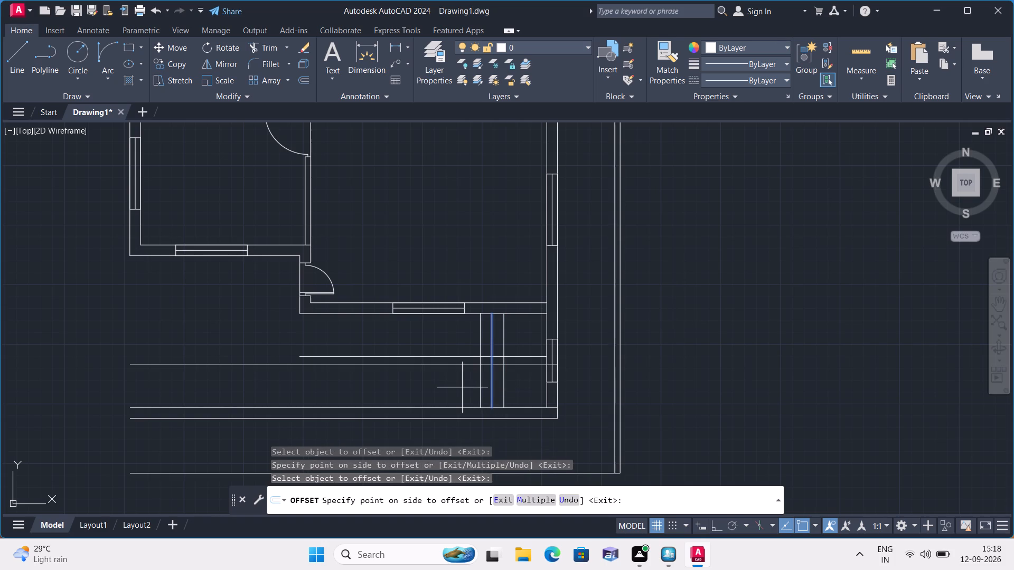
click(461, 386)
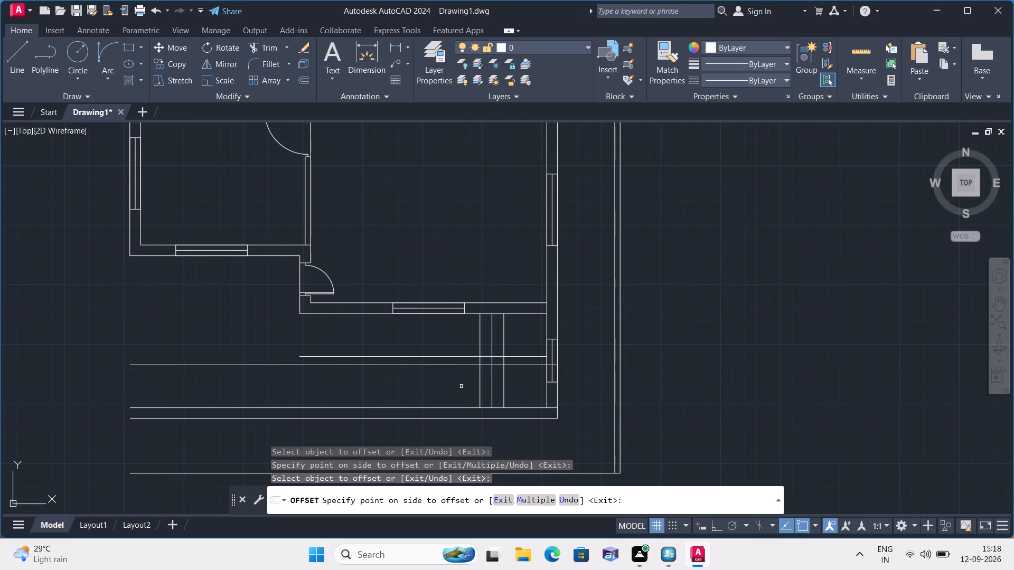
click(479, 383)
click(454, 381)
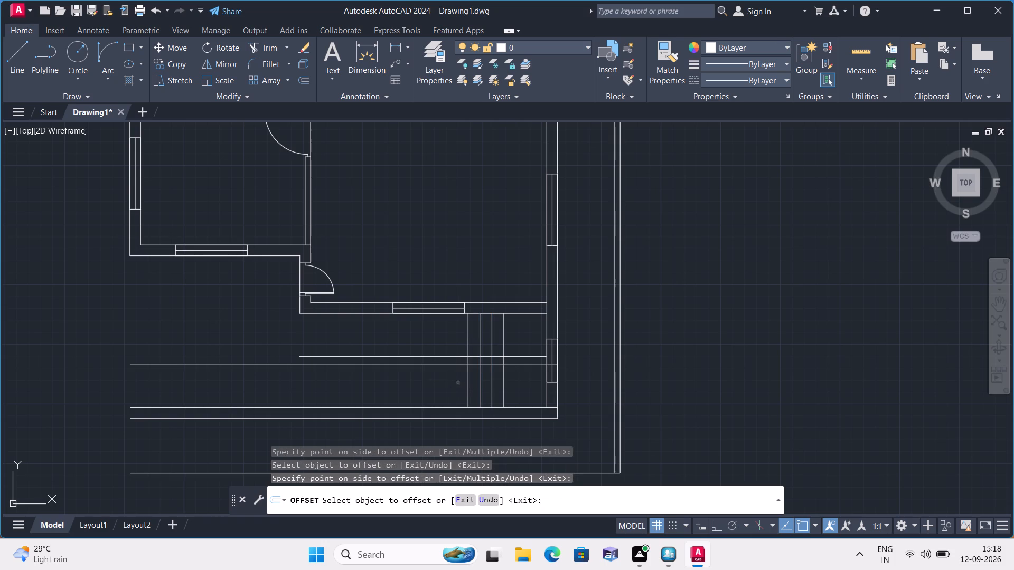
click(468, 386)
click(436, 385)
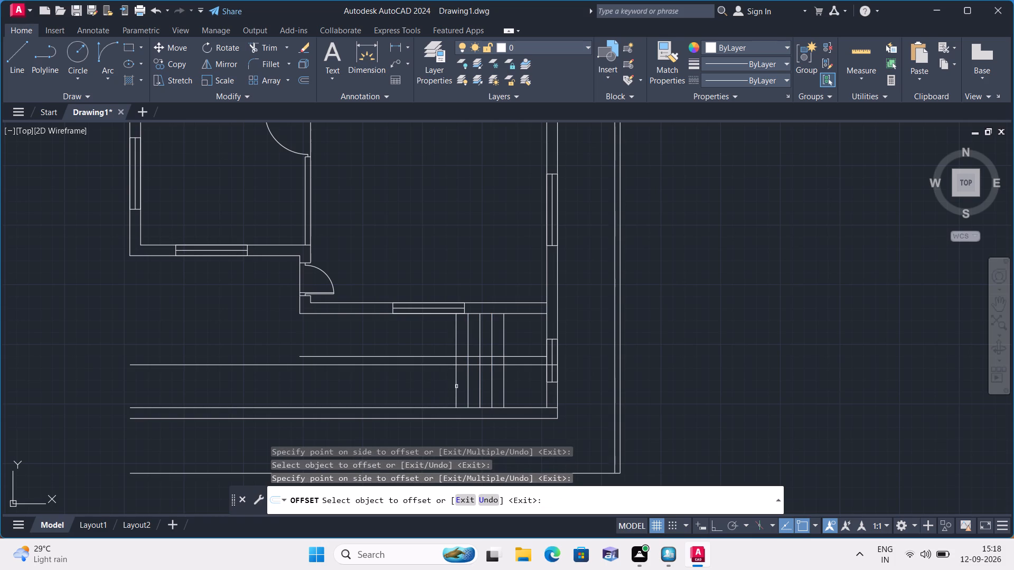
click(454, 385)
click(430, 383)
click(445, 385)
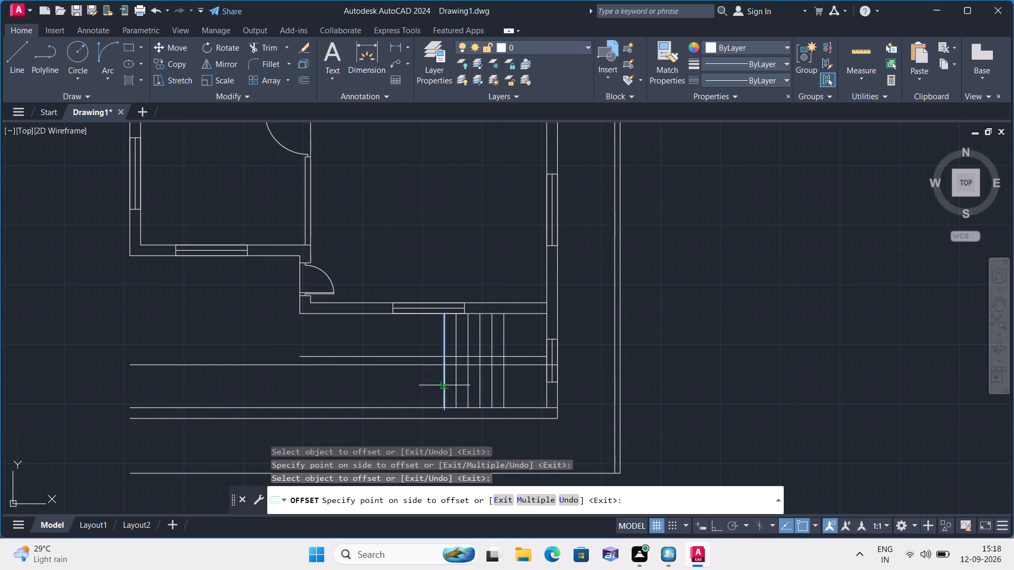
click(405, 378)
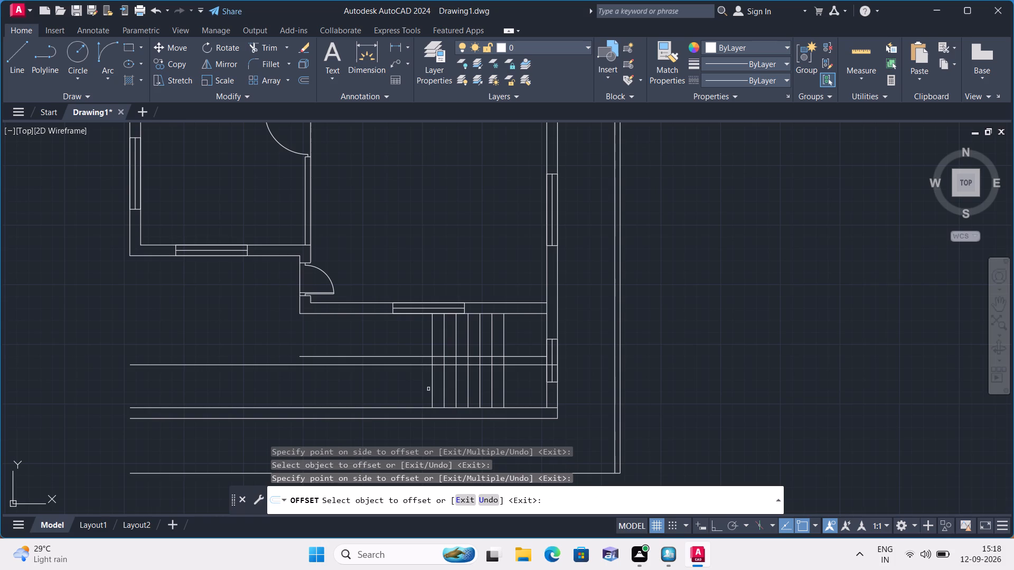
click(433, 392)
click(399, 391)
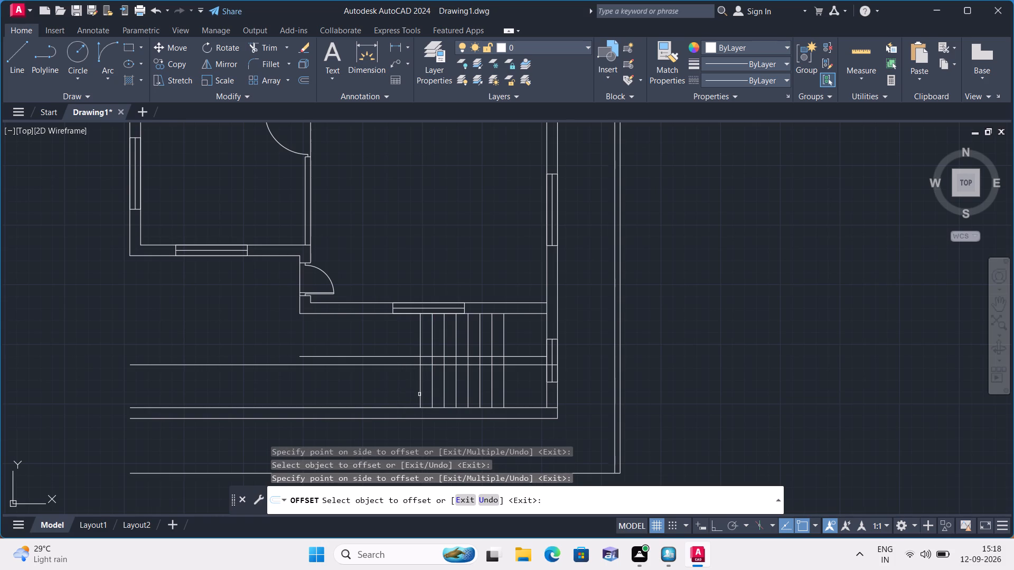
click(419, 394)
click(387, 389)
click(407, 395)
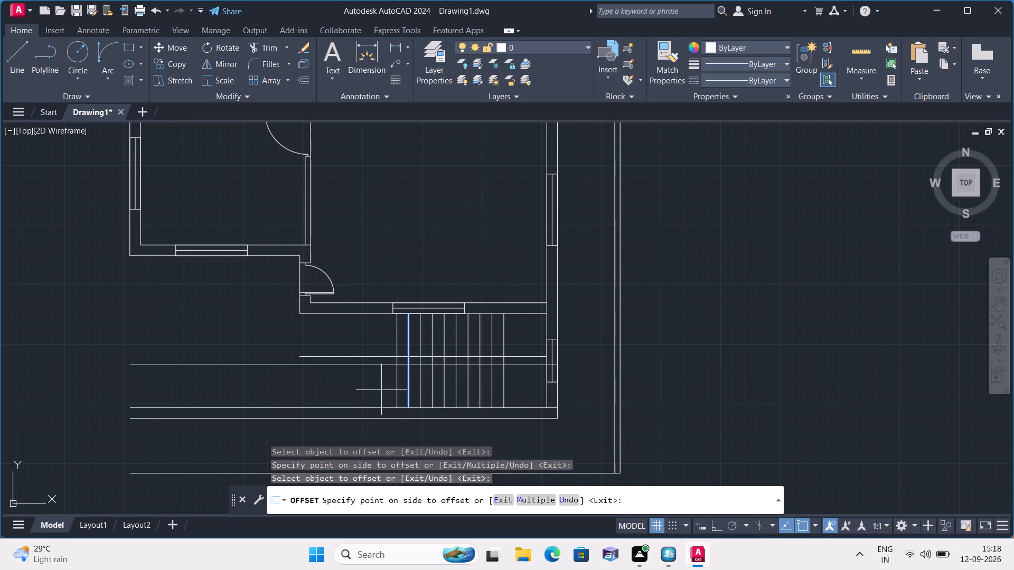
click(367, 389)
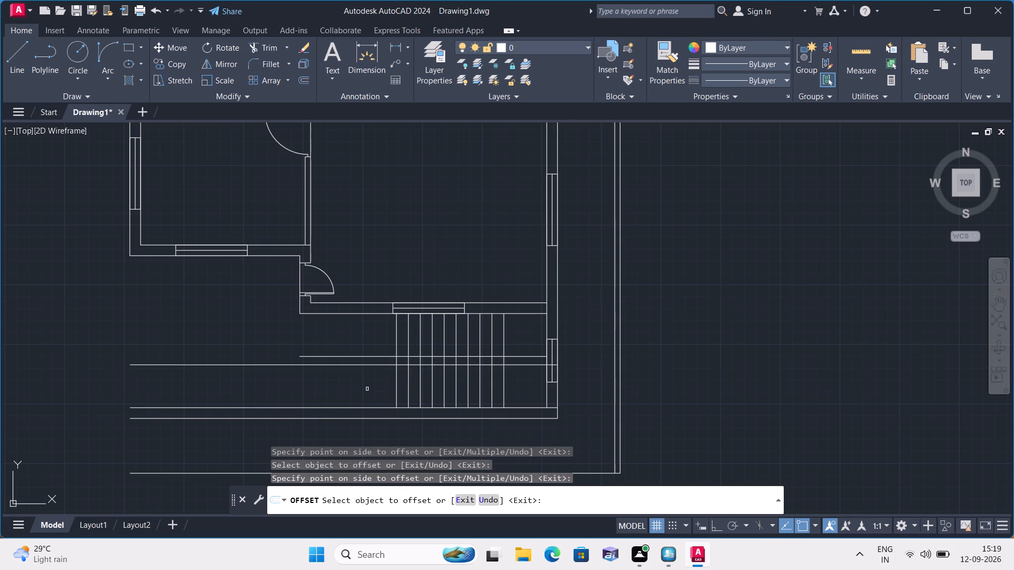
key(Escape)
Trim both horizontal stair lines where they extend left beyond the last tread line.
text(trim)
key(space)
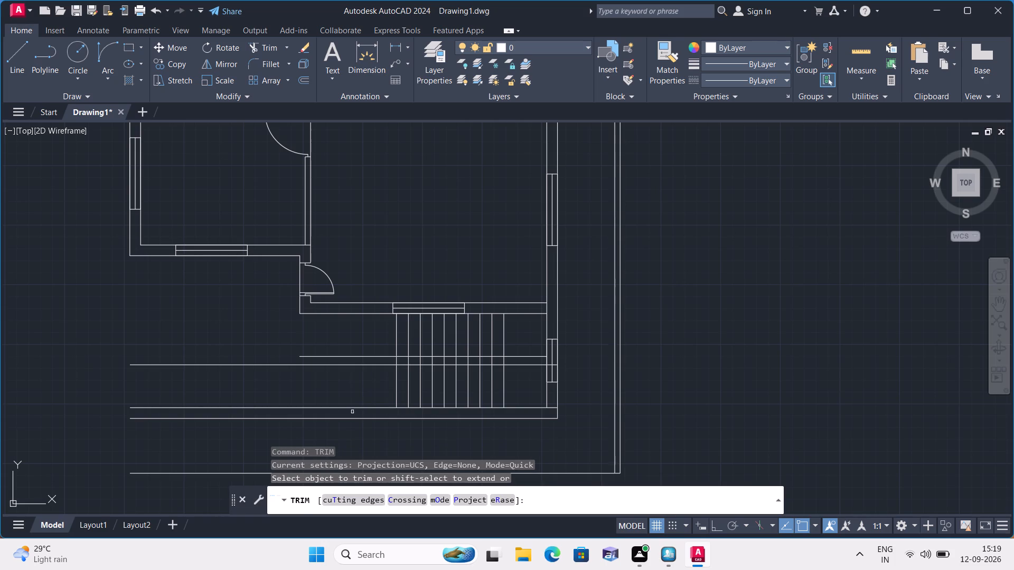
click(314, 366)
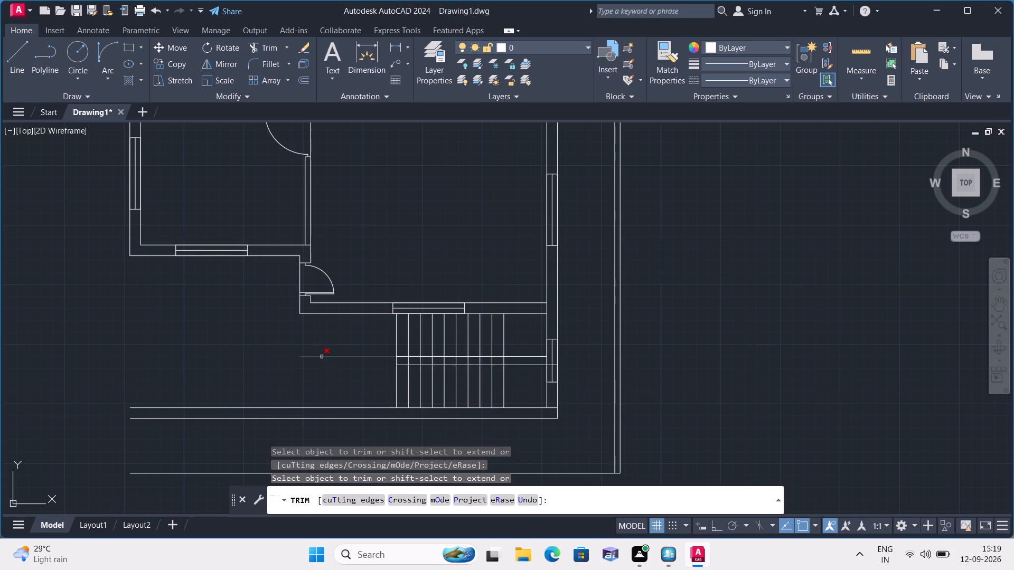
click(322, 356)
Trim the intermediate tread lines between the two horizontal stair lines, keeping the first and last lines whole.
scroll(426, 362, up, 3)
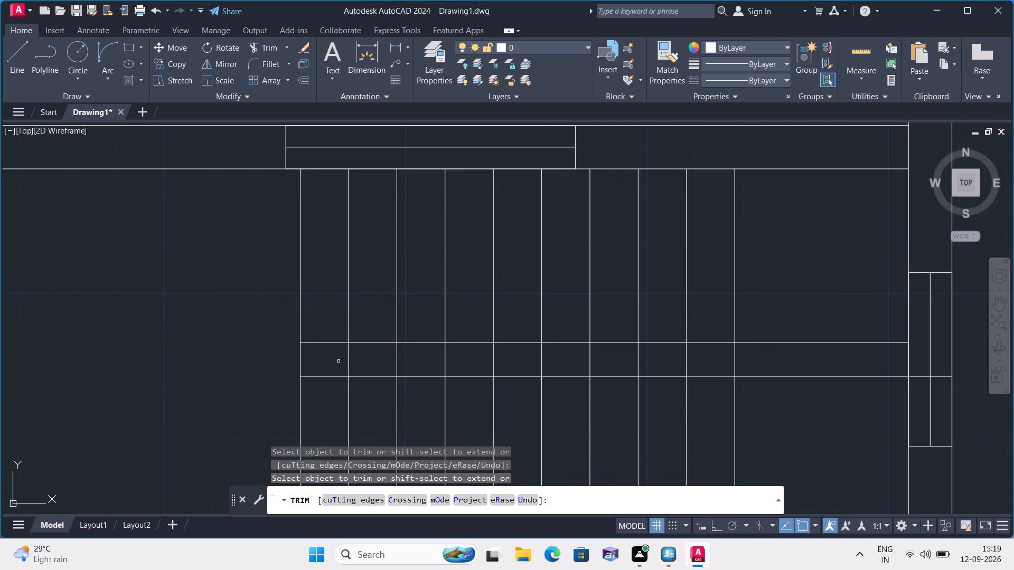
click(338, 362)
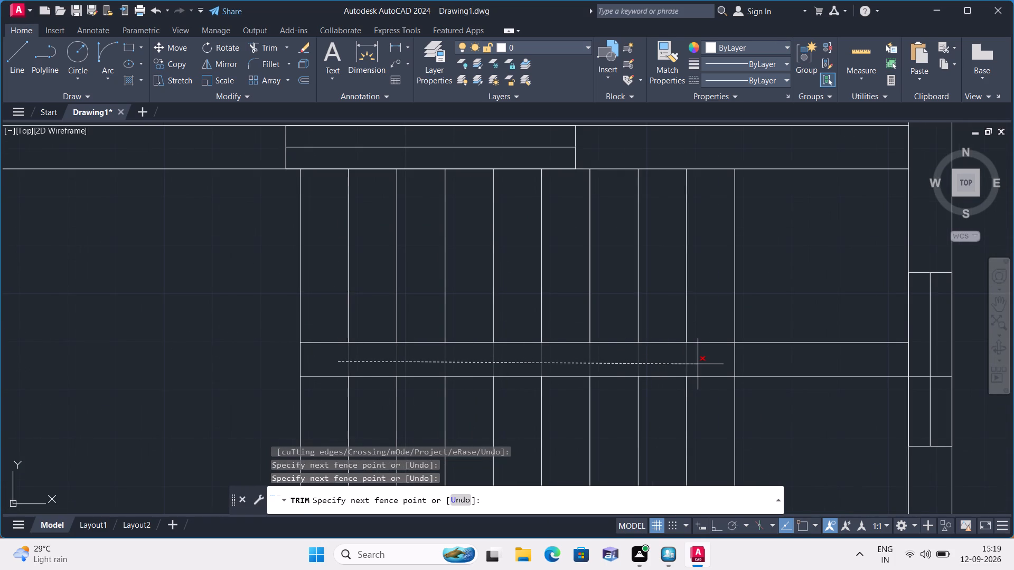
click(698, 364)
Trim both horizontal stair lines between the rightmost tread and the exterior wall, including the remnant crossing the window symbol.
click(788, 388)
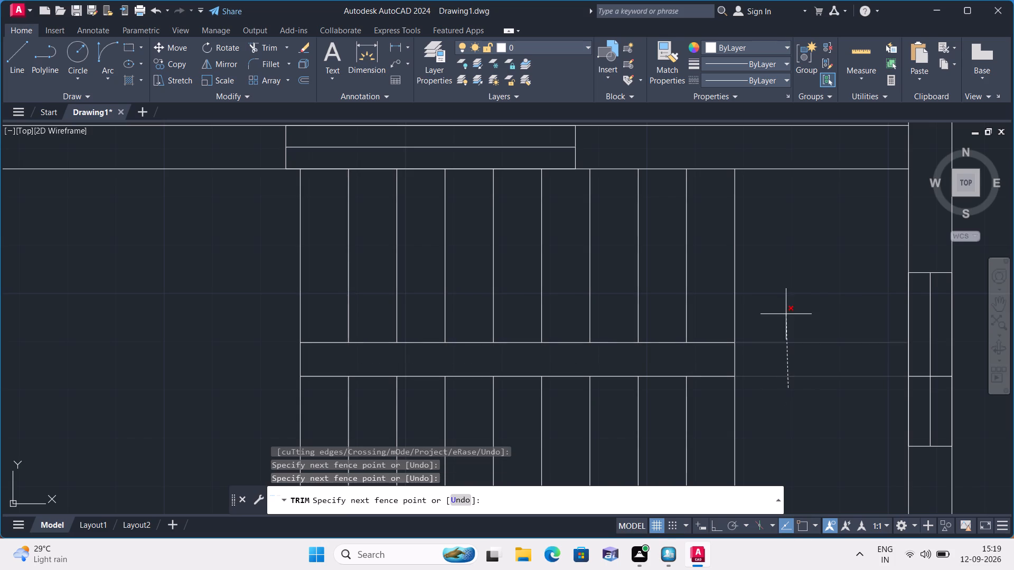
click(786, 314)
scroll(786, 314, down, 1)
scroll(866, 357, up, 1)
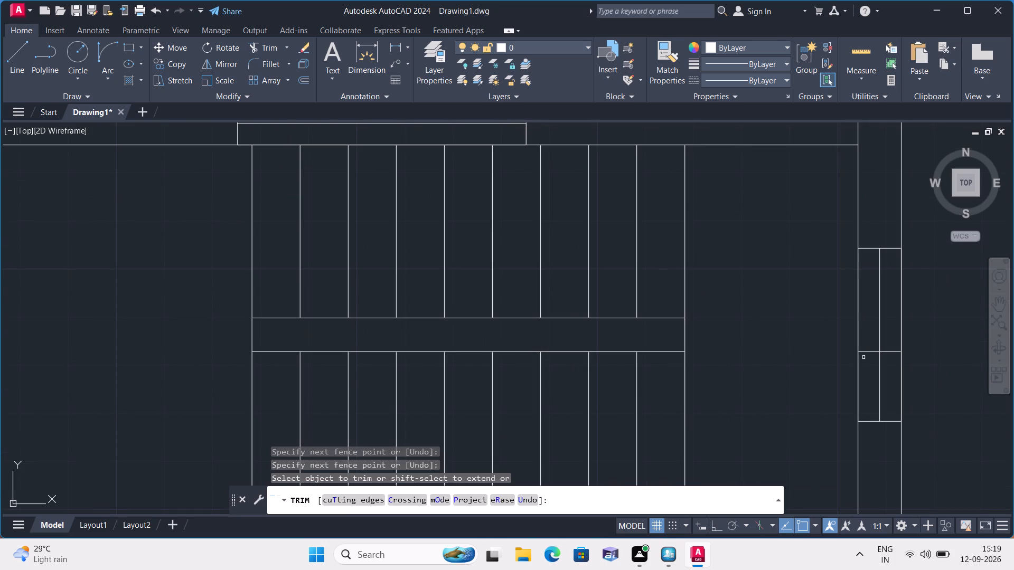
click(864, 357)
click(867, 343)
drag(889, 362, 890, 354)
click(890, 343)
scroll(842, 341, down, 2)
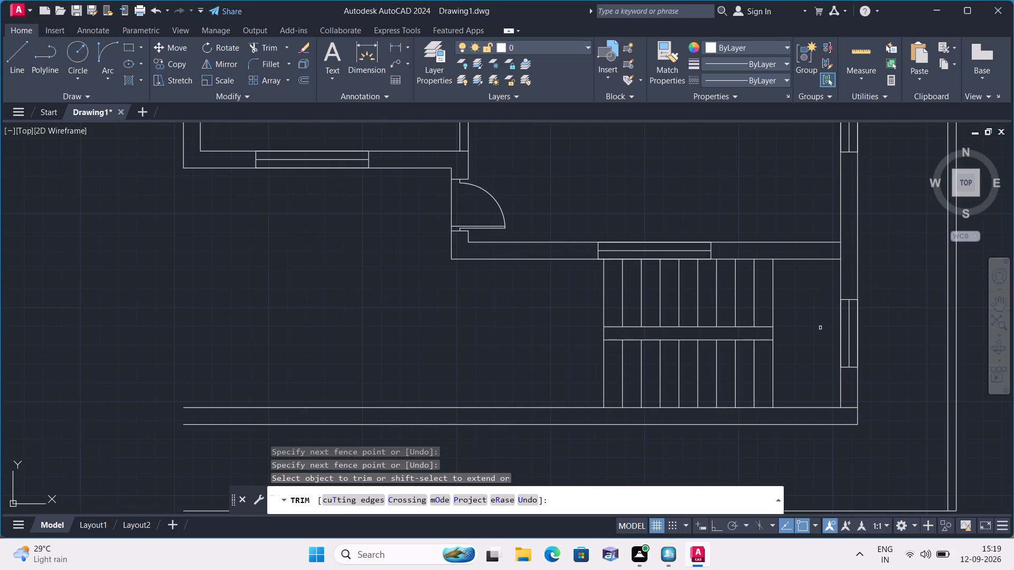
key(Escape)
scroll(794, 329, down, 1)
scroll(679, 331, down, 1)
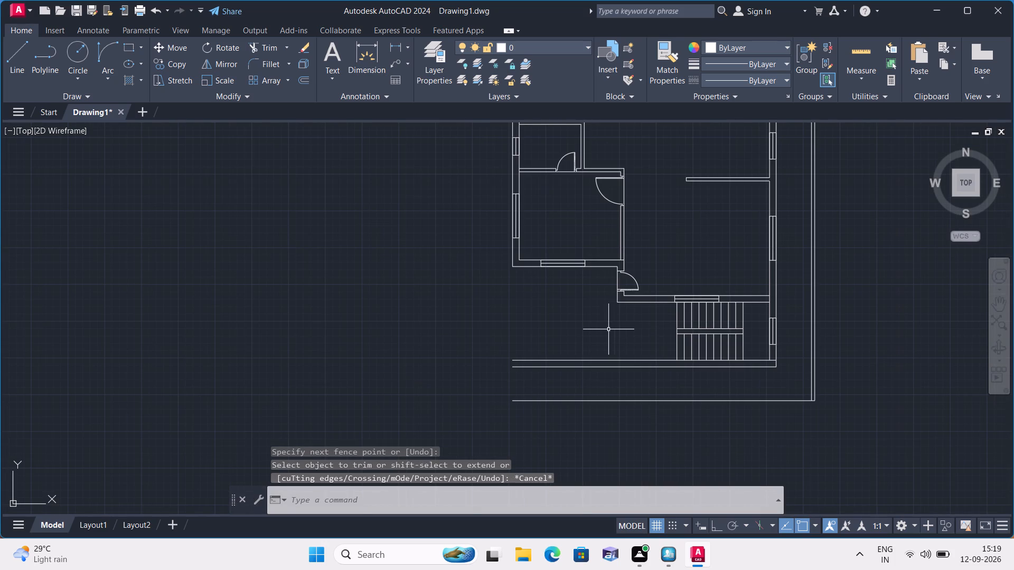
Offset the outer line of the left exterior wall 3'1" outward, away from the house.
scroll(588, 338, down, 1)
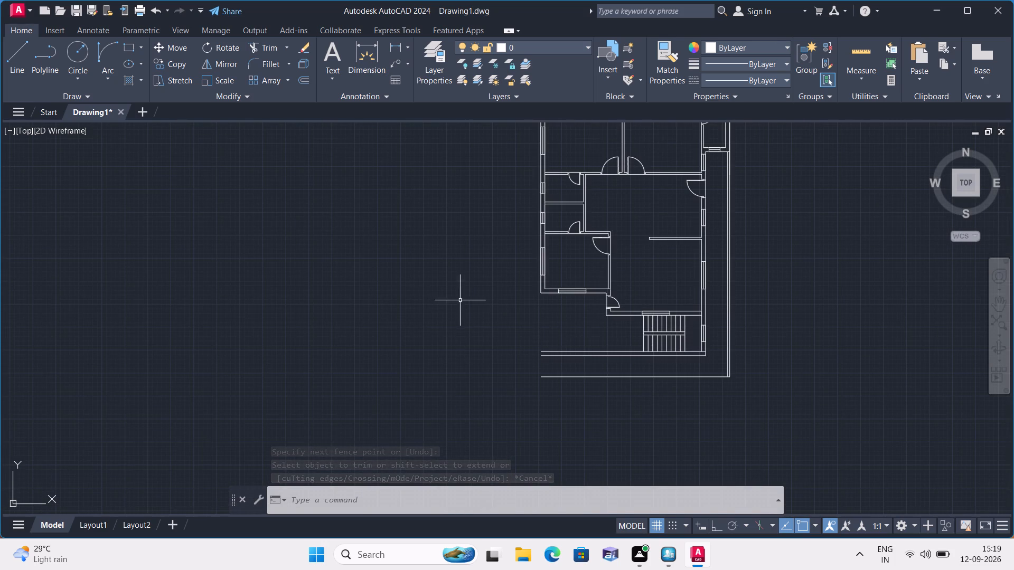
middle_drag(460, 300, 402, 375)
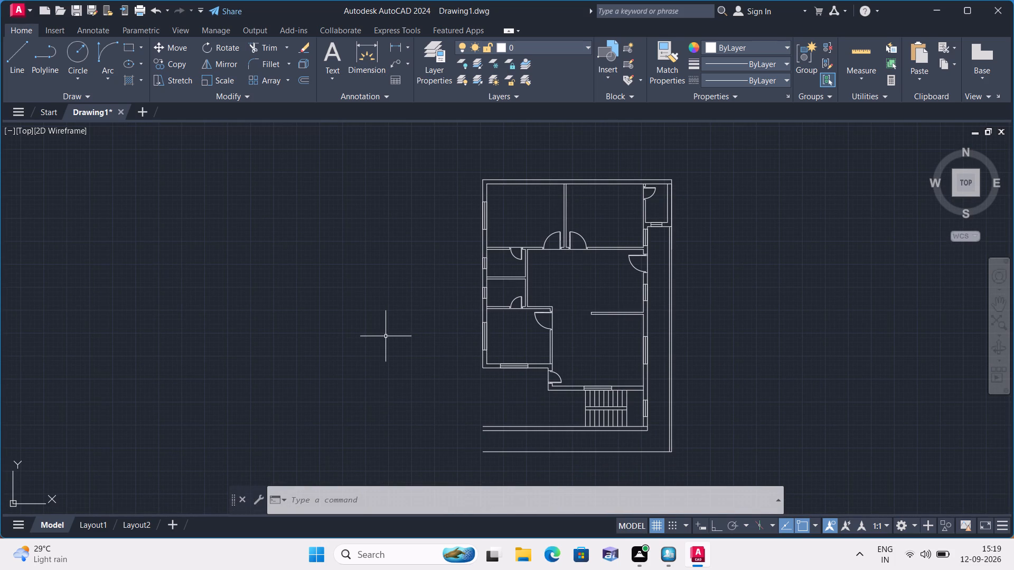
text(offset 3'1")
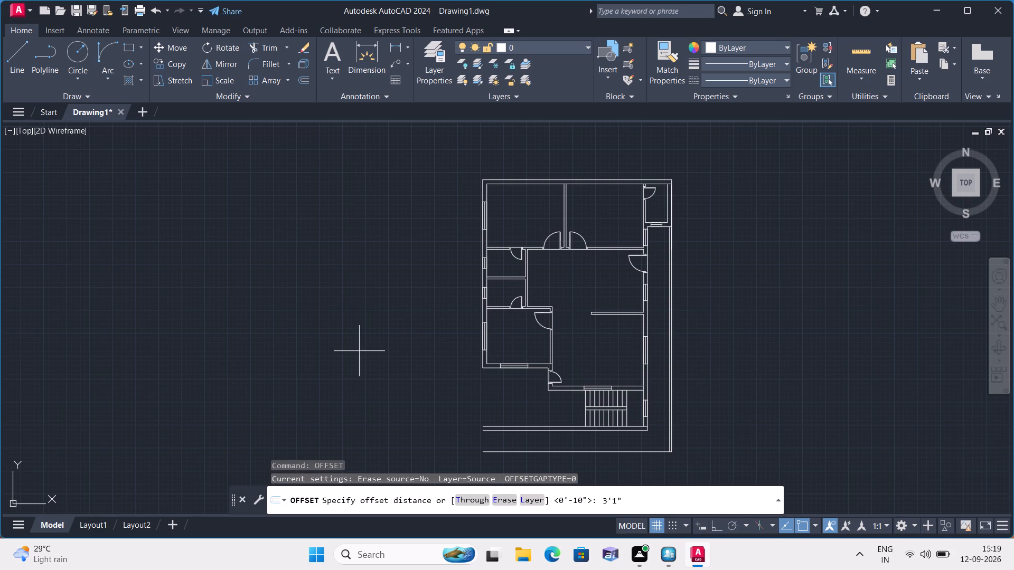
key(space)
scroll(359, 351, up, 1)
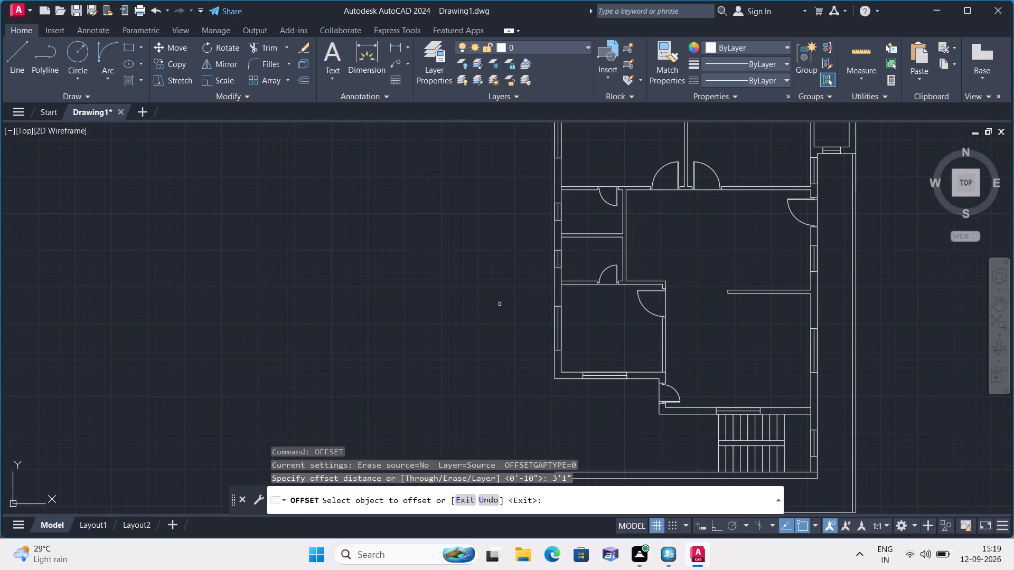
click(554, 290)
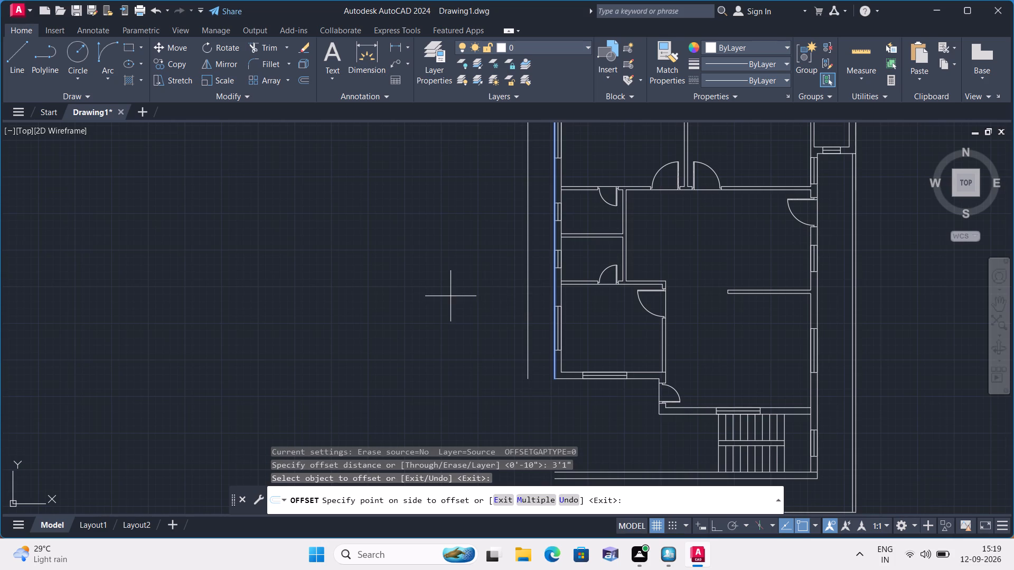
click(450, 296)
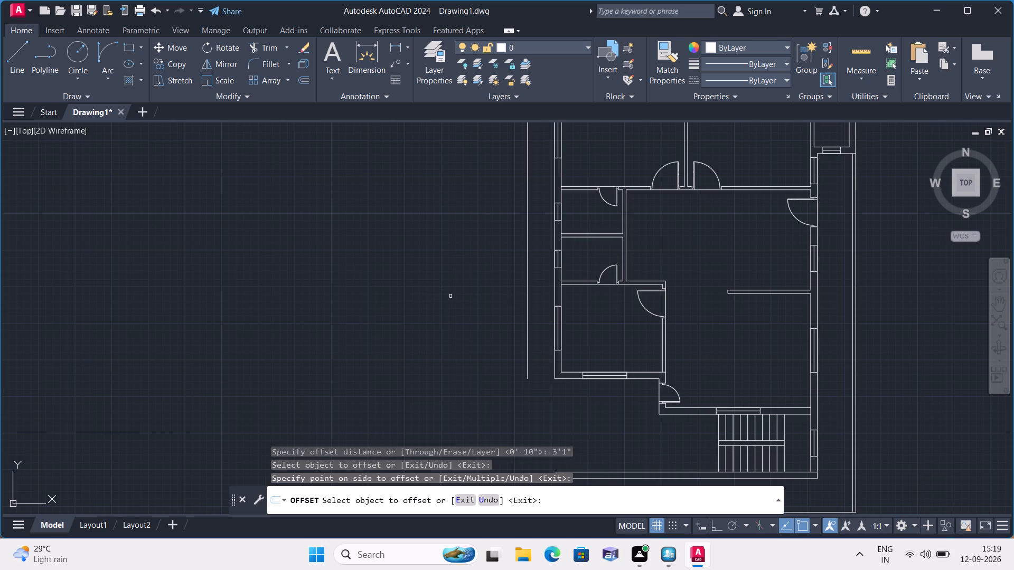
scroll(450, 296, down, 2)
middle_drag(392, 321, 359, 280)
scroll(344, 265, up, 1)
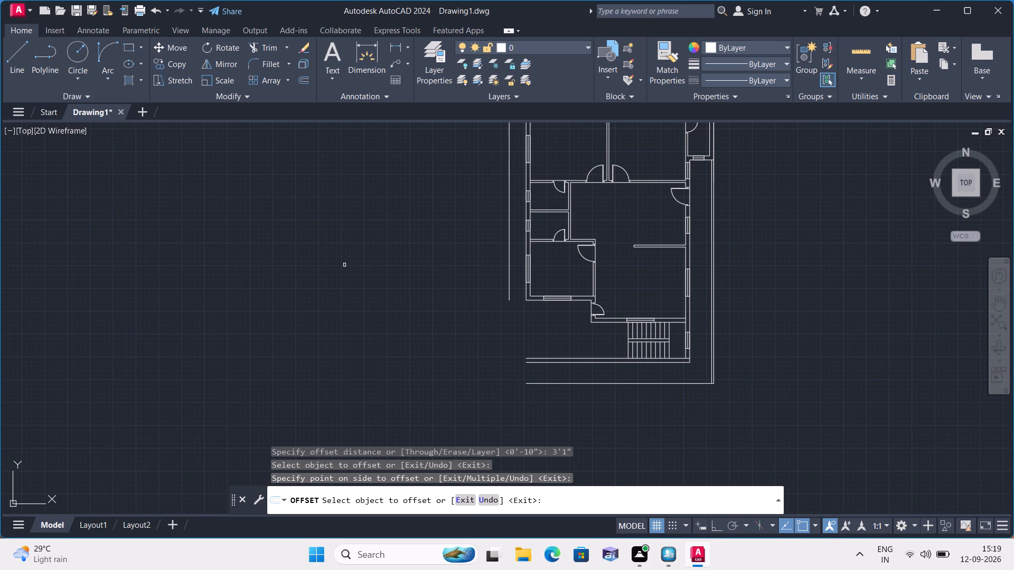
scroll(346, 286, up, 1)
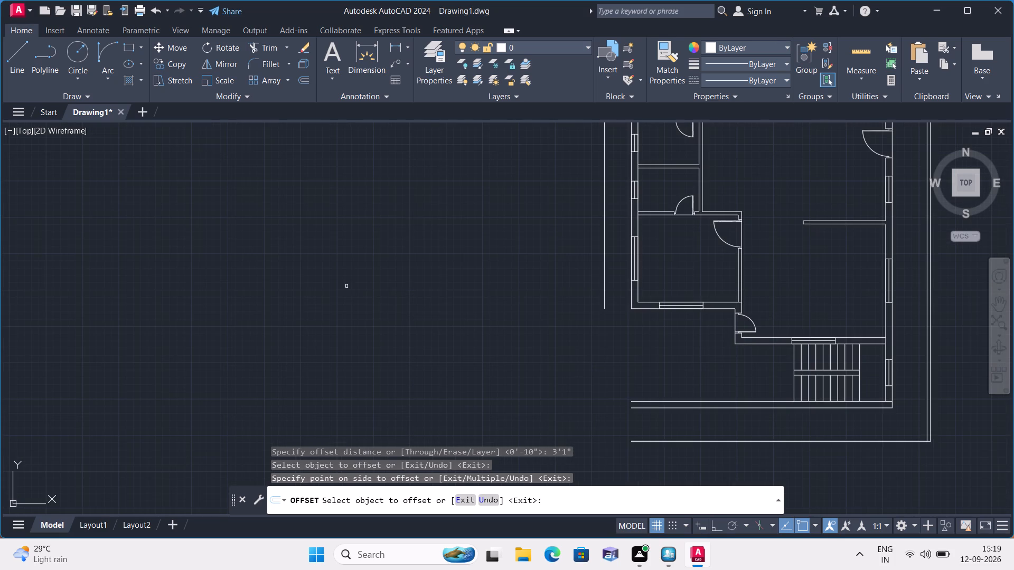
scroll(346, 286, down, 3)
middle_drag(344, 294, 266, 313)
key(Escape)
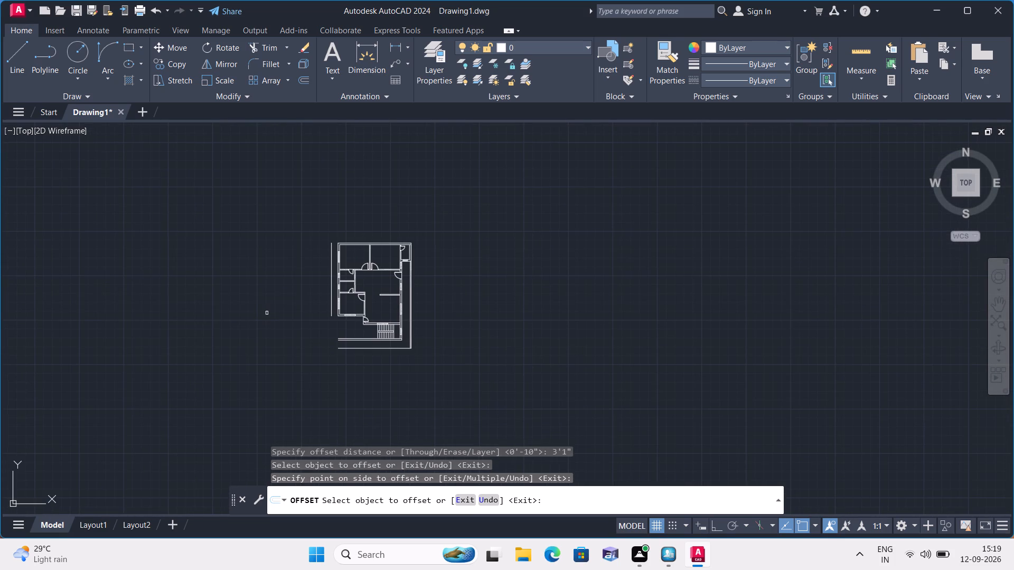
With ortho on, draw a horizontal line from the offset line's upper end to the house's upper-left outer corner.
scroll(294, 274, up, 2)
text(l)
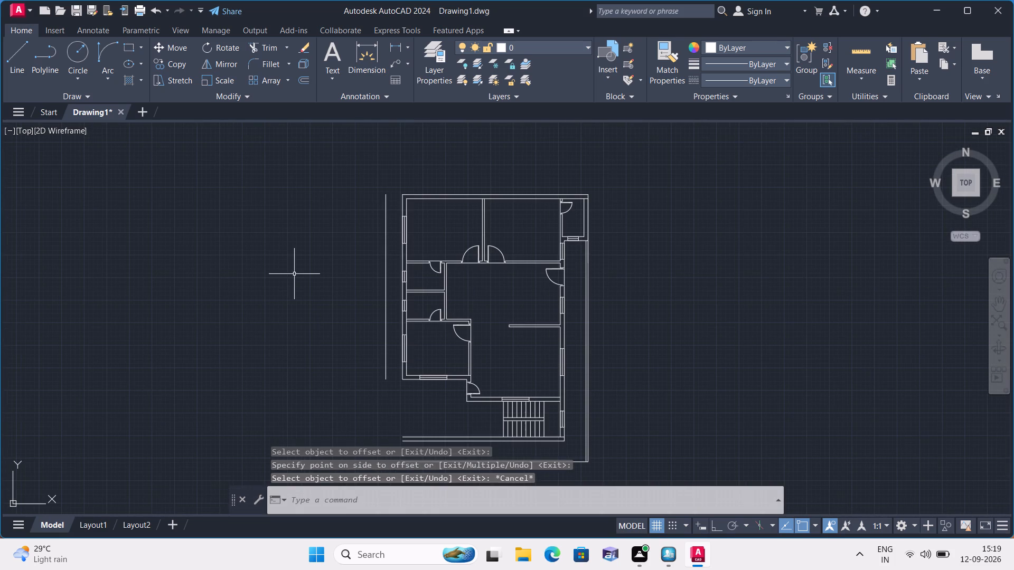
key(space)
scroll(372, 222, up, 2)
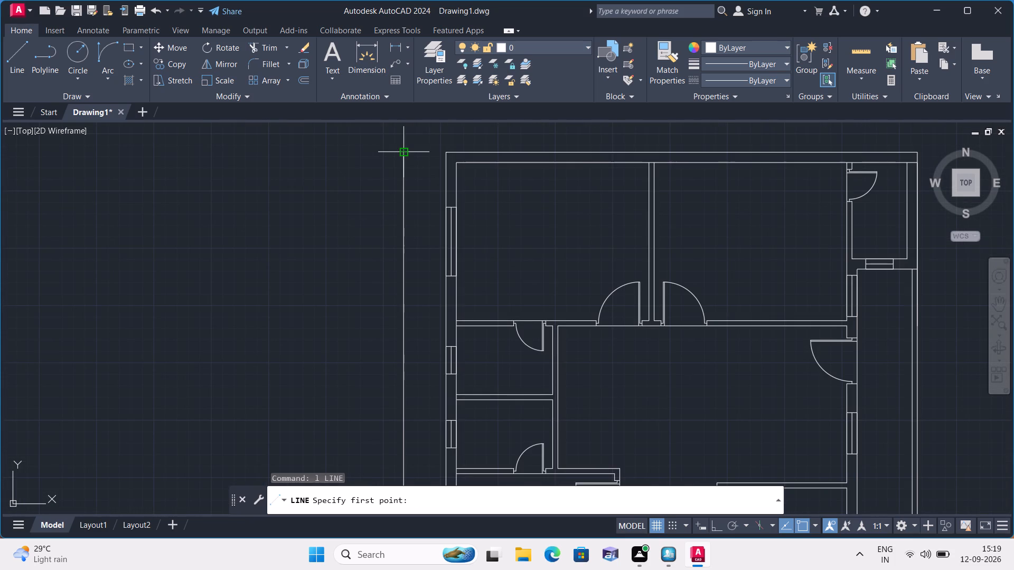
click(403, 149)
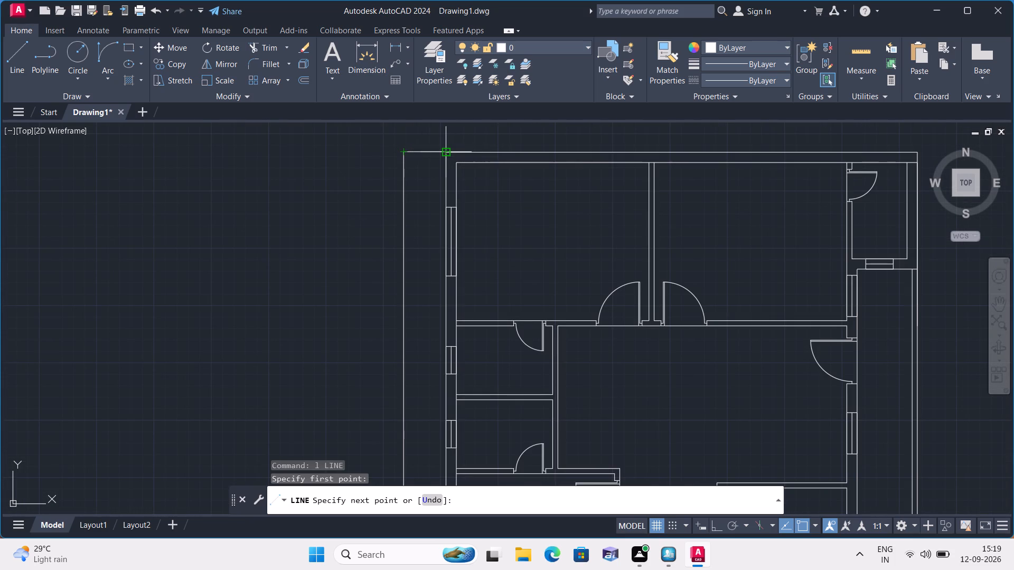
key(F8)
click(449, 154)
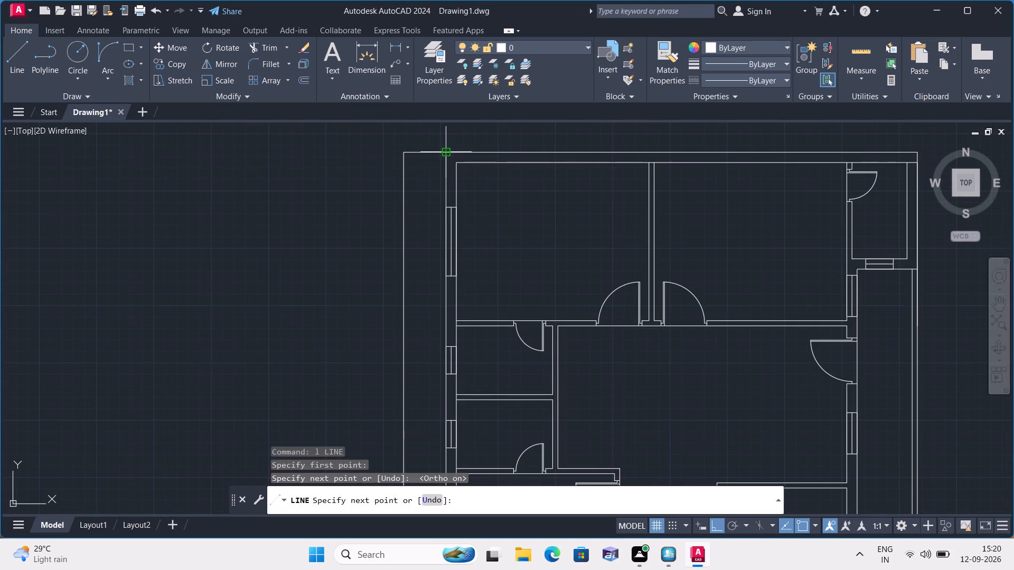
key(space)
Draw a vertical line from the offset line's lower end down to the level of the bottom boundary line.
key(space)
scroll(370, 301, down, 1)
middle_drag(370, 301, 353, 190)
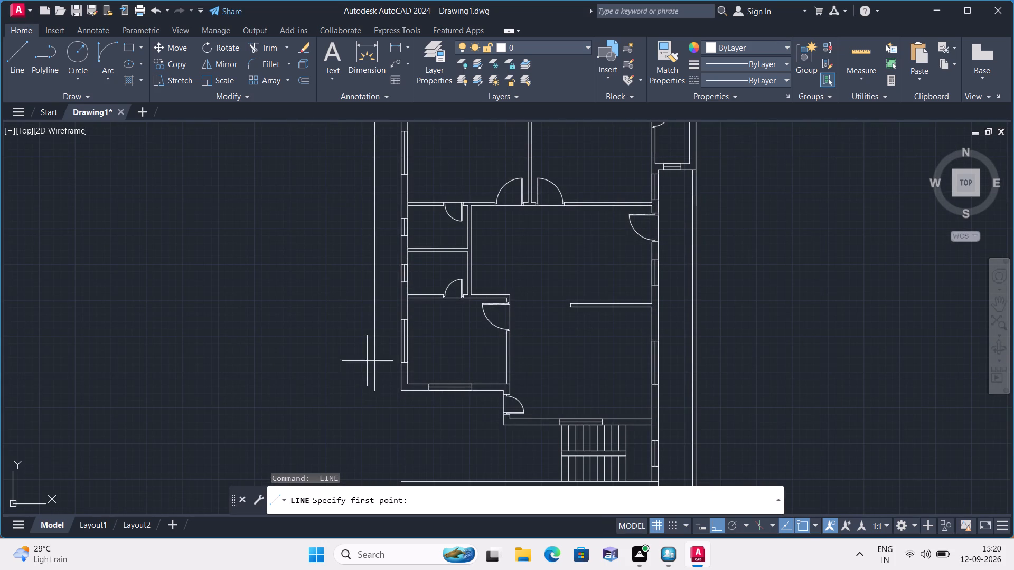
click(374, 389)
middle_drag(374, 389, 362, 292)
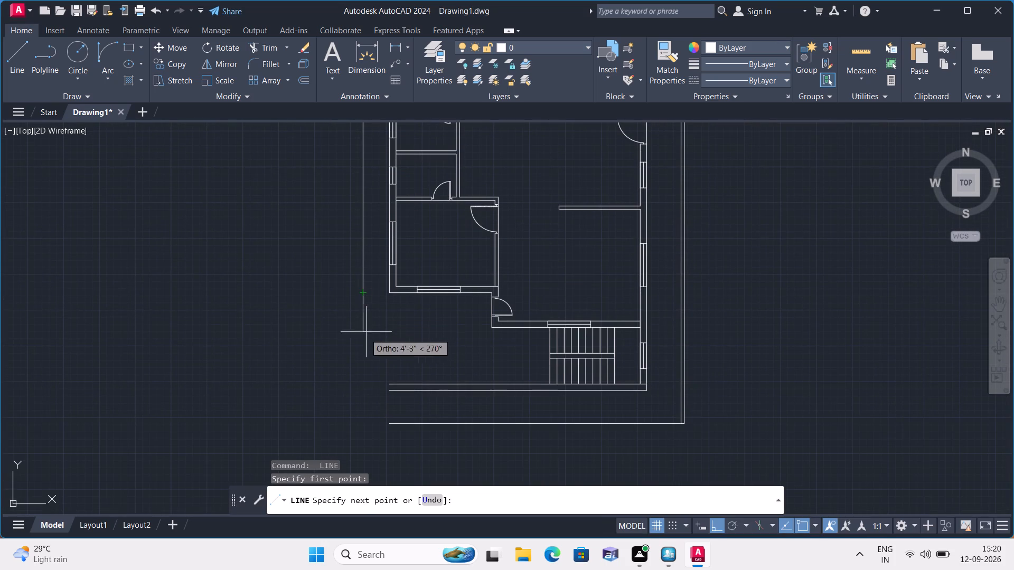
click(363, 423)
key(space)
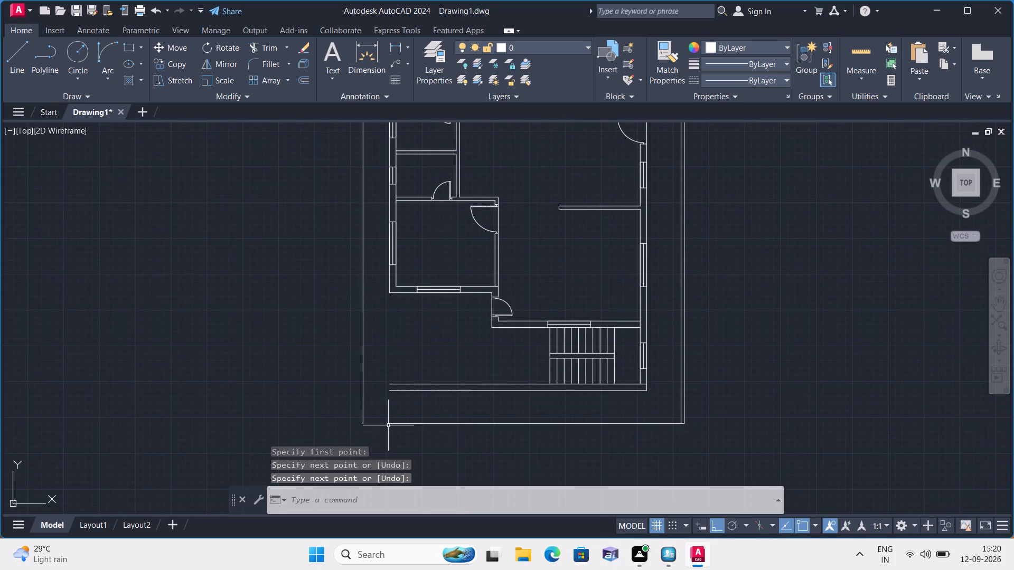
Draw a horizontal line from the new lower-left boundary corner to the left end of the existing bottom boundary line.
key(space)
key(space)
click(367, 424)
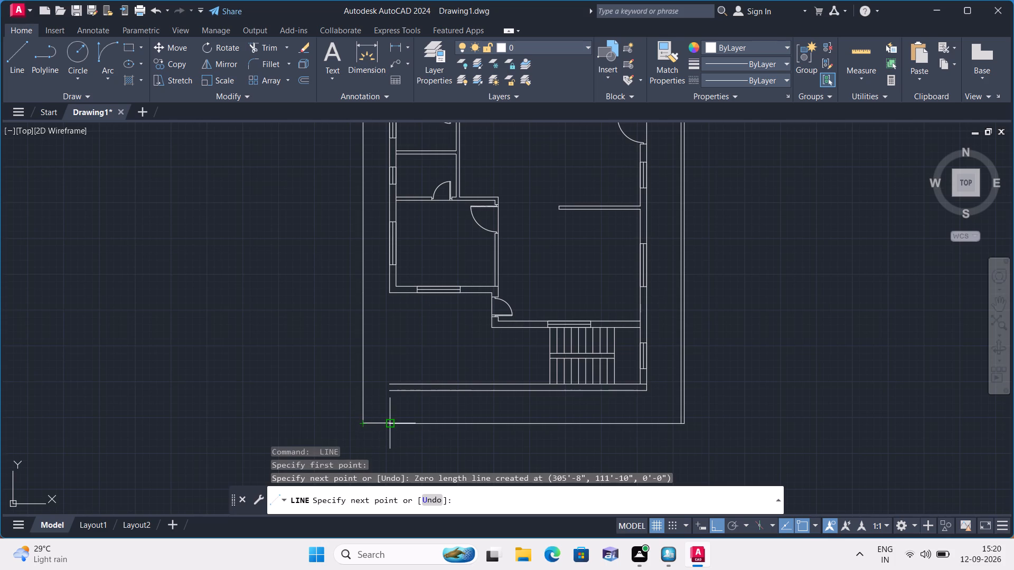
click(392, 424)
key(space)
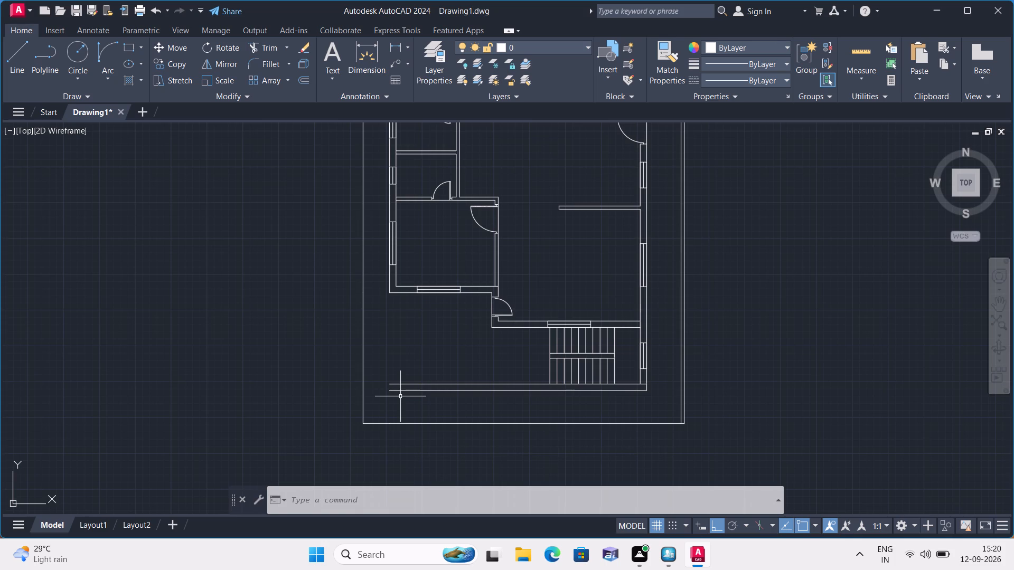
Add a vertical linear dimension inside the upper-left room between the inner faces of its top and bottom walls.
scroll(376, 415, up, 1)
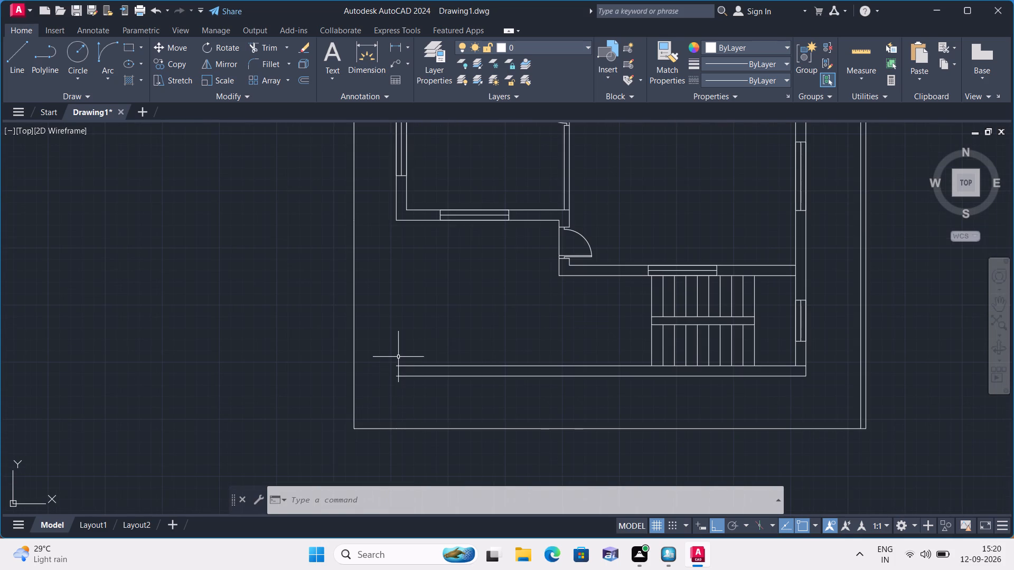
scroll(399, 355, down, 2)
scroll(402, 314, up, 1)
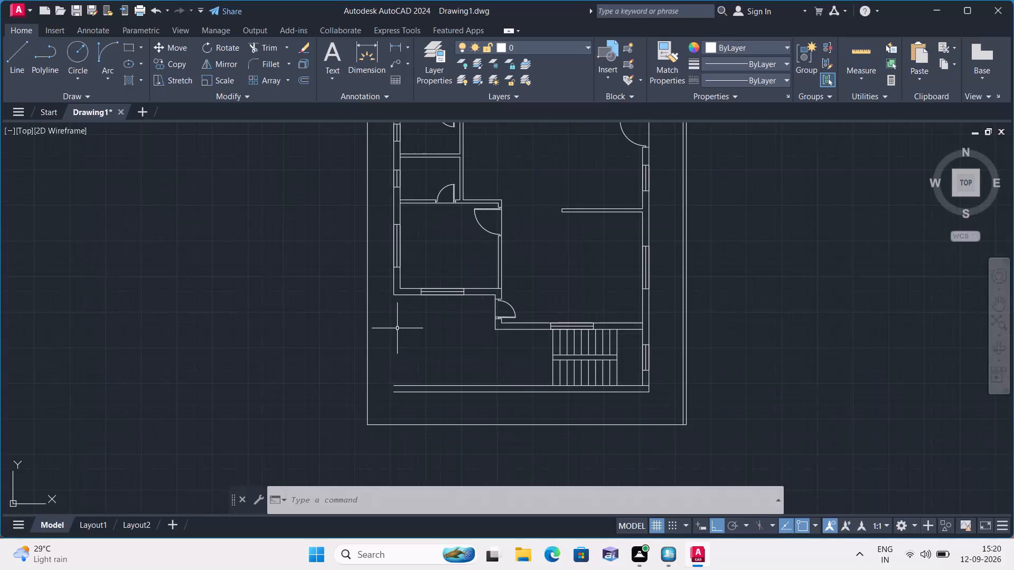
middle_drag(397, 328, 454, 484)
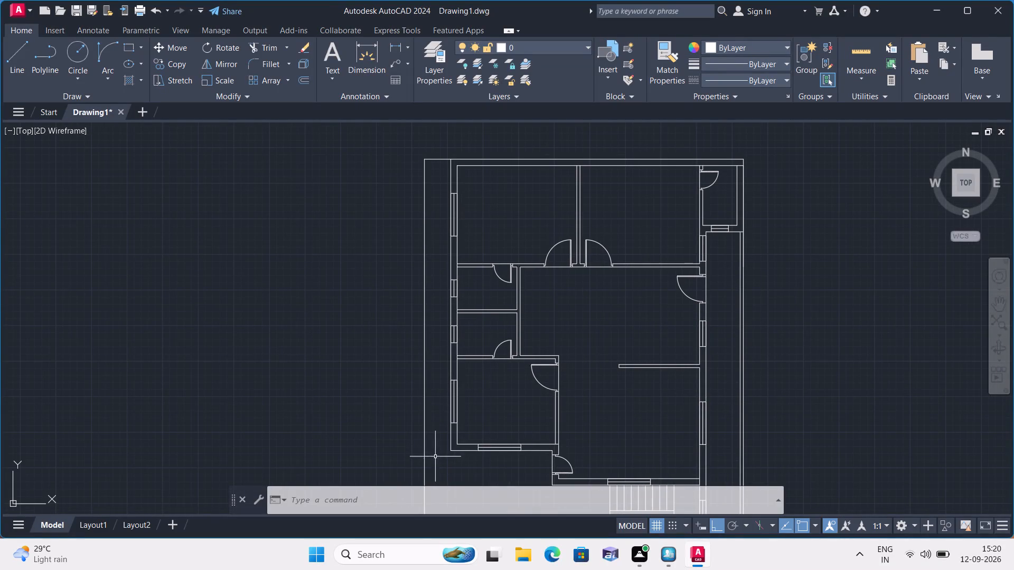
scroll(406, 321, up, 1)
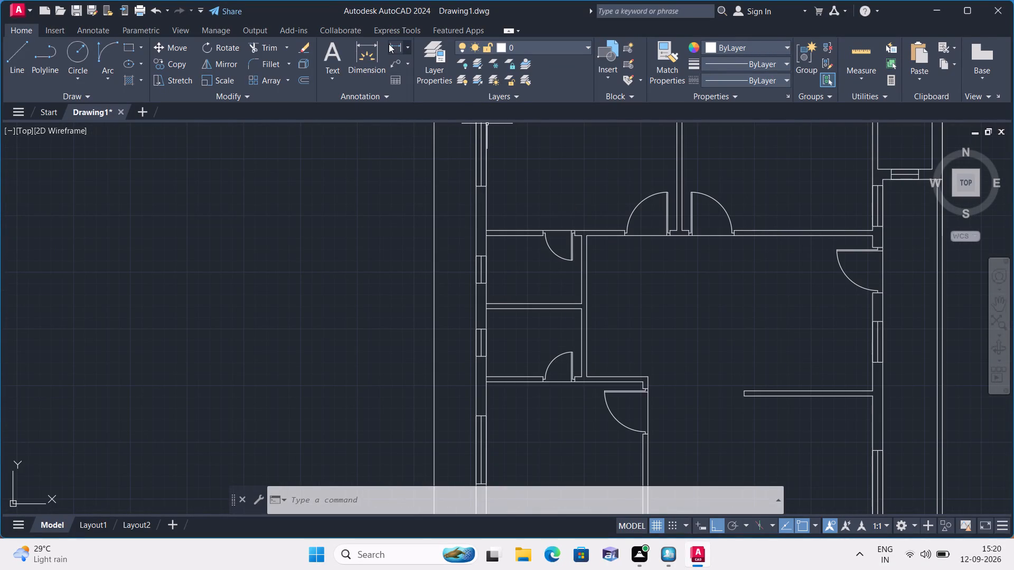
click(411, 45)
click(427, 69)
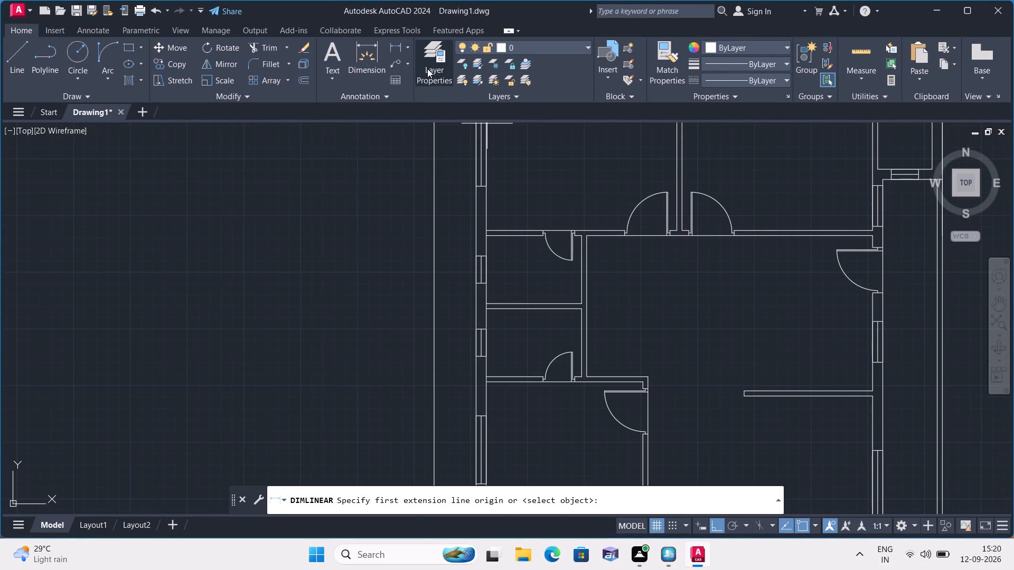
middle_drag(547, 209, 530, 274)
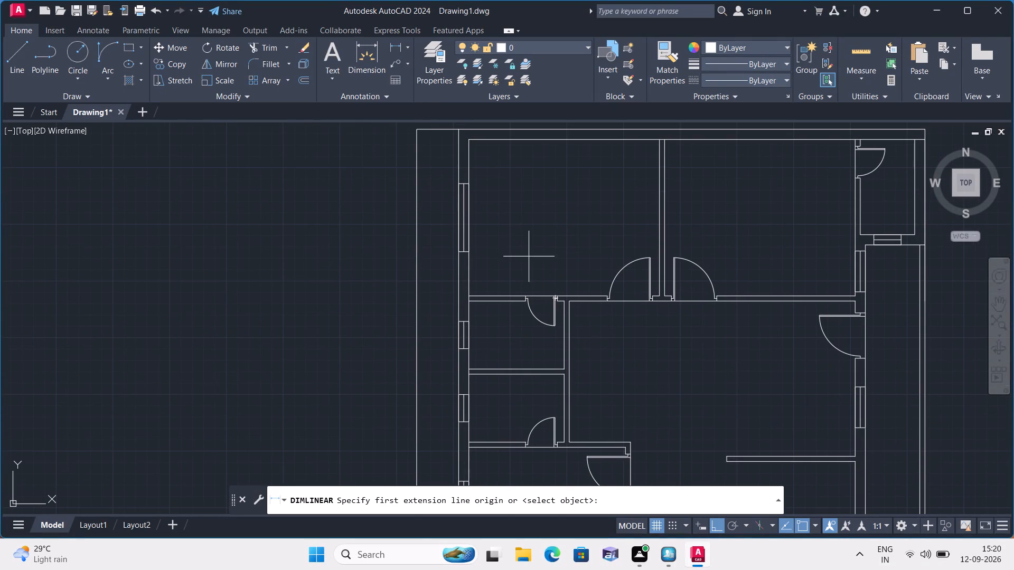
click(562, 139)
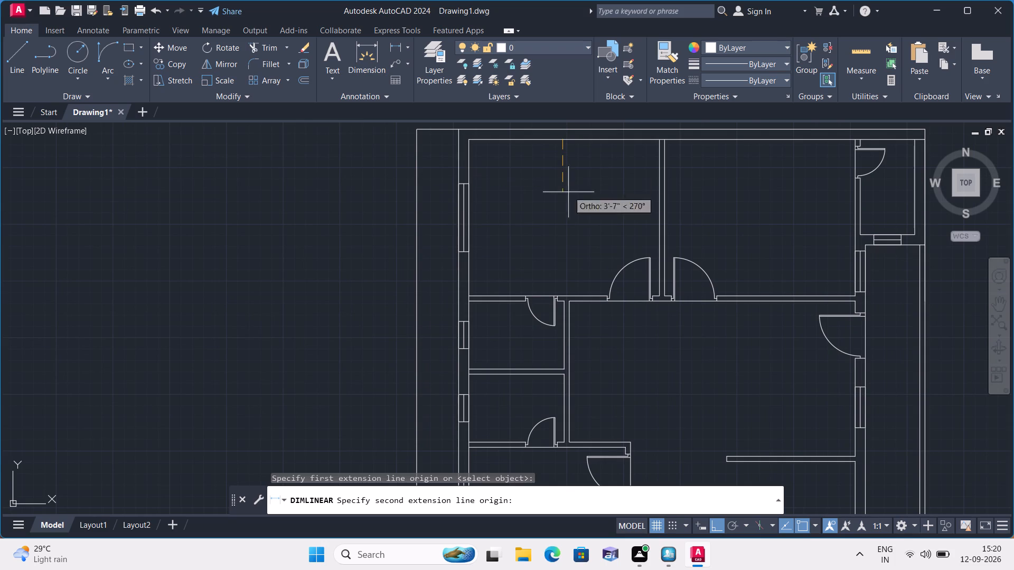
click(566, 294)
click(545, 265)
Add a horizontal linear dimension across the upper-left room, from the exterior wall's inner face to the partition wall.
click(407, 43)
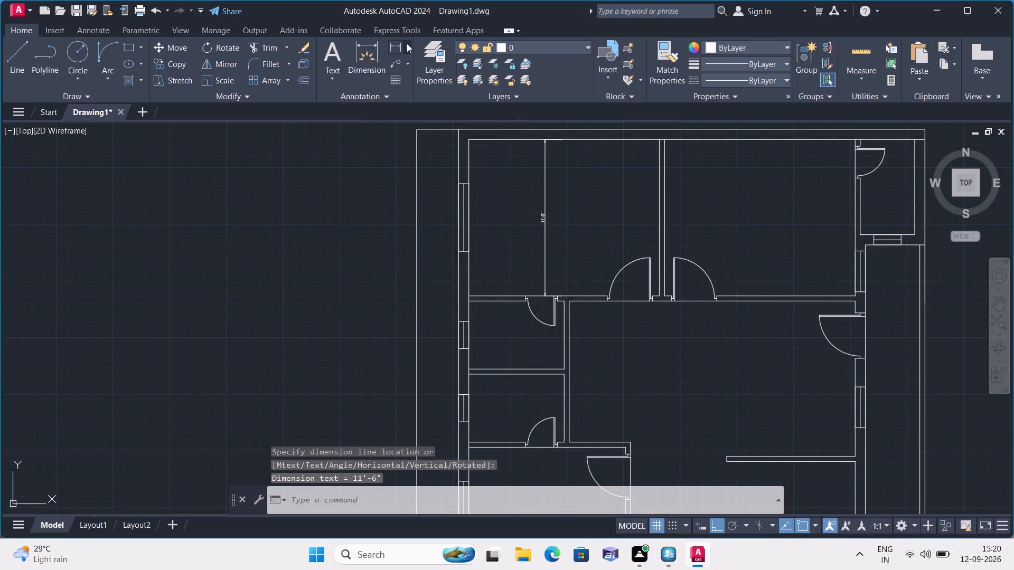
click(423, 71)
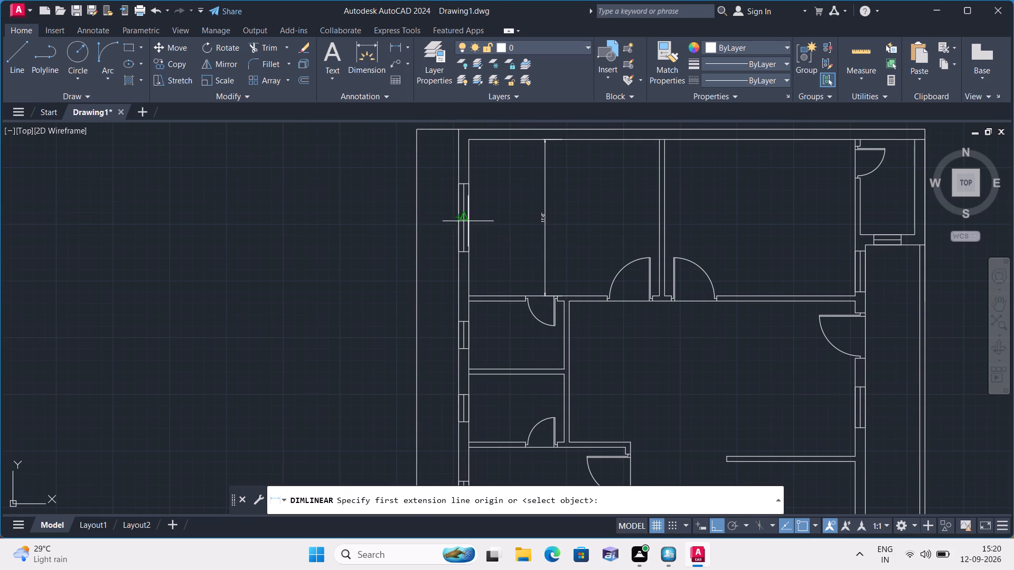
click(469, 220)
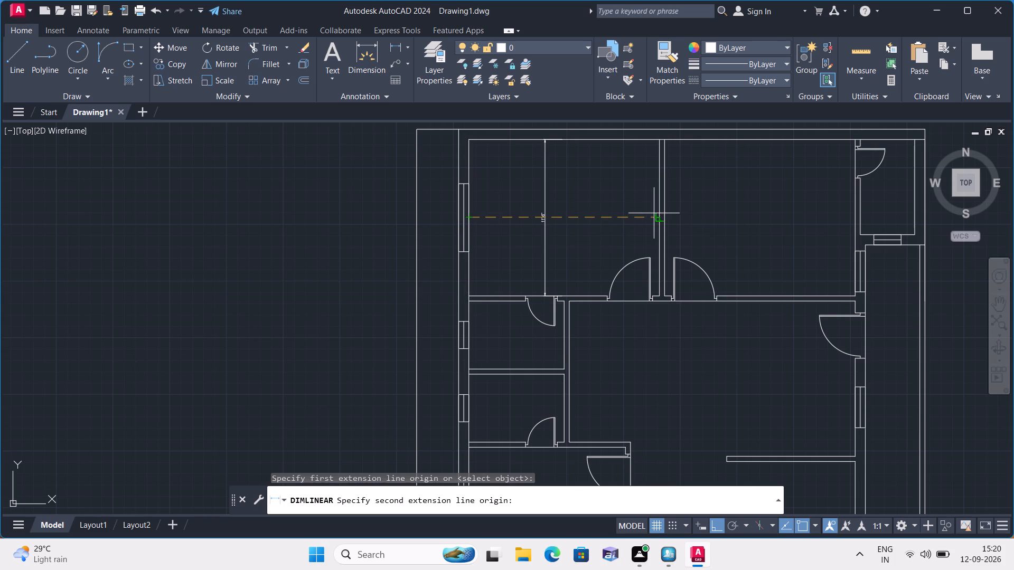
click(660, 216)
click(620, 195)
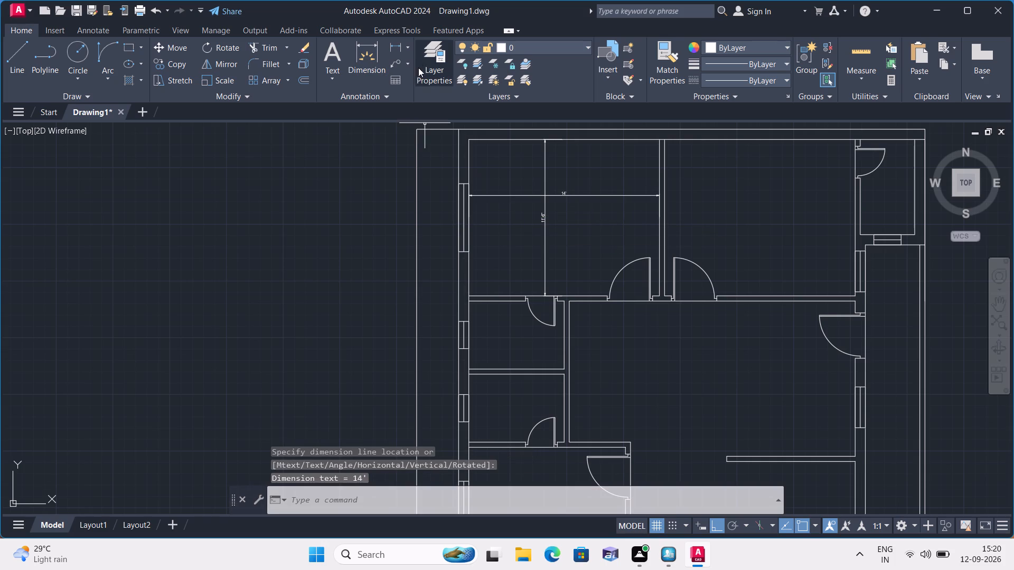
Add a horizontal linear dimension across the upper-middle room, from the partition wall to the room's right wall.
click(404, 47)
click(415, 74)
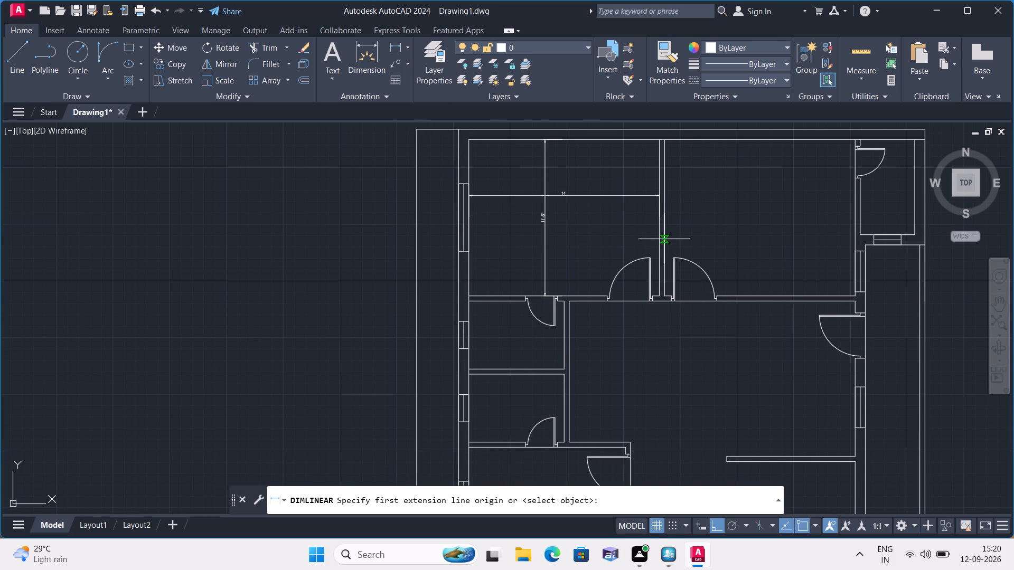
click(664, 239)
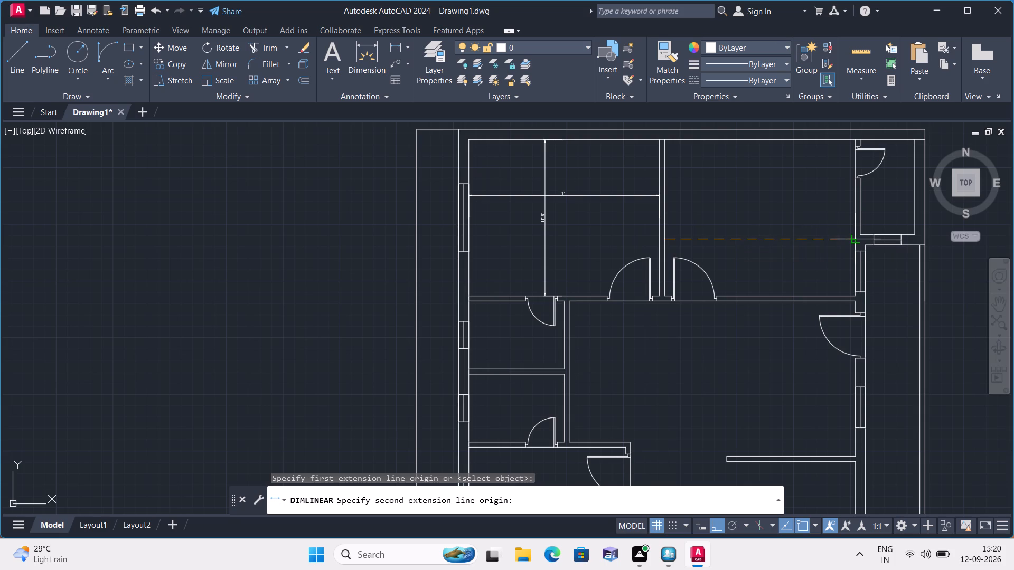
click(855, 239)
click(786, 193)
Add a vertical linear dimension inside the upper-middle room between the inner faces of its top and bottom walls.
click(405, 52)
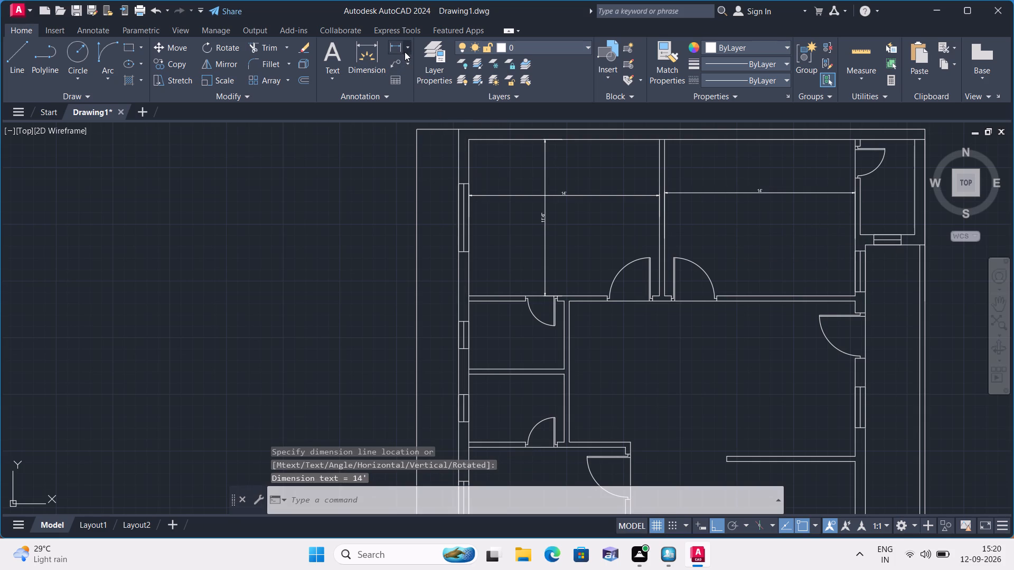
click(415, 66)
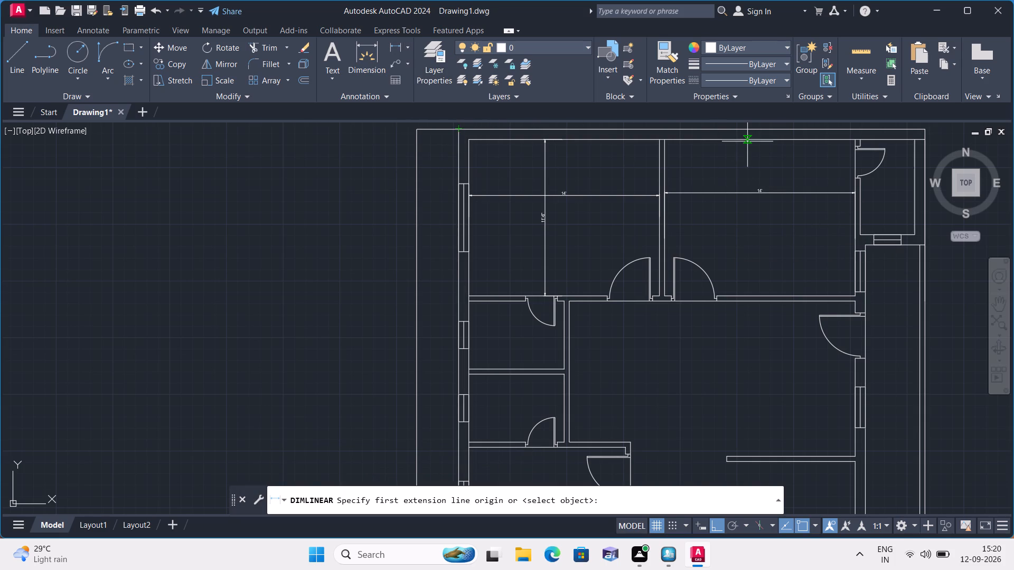
click(747, 140)
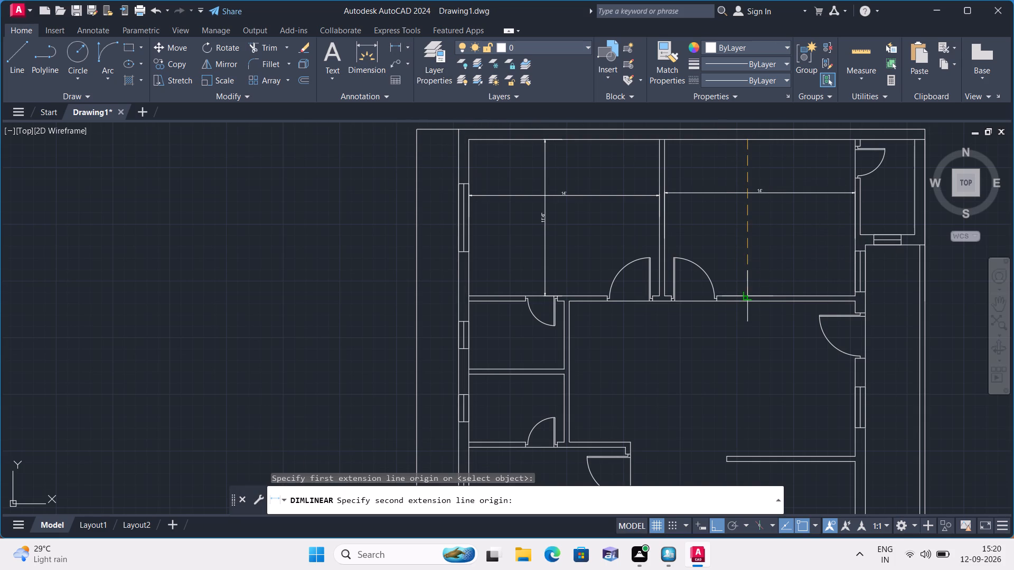
click(746, 297)
click(735, 251)
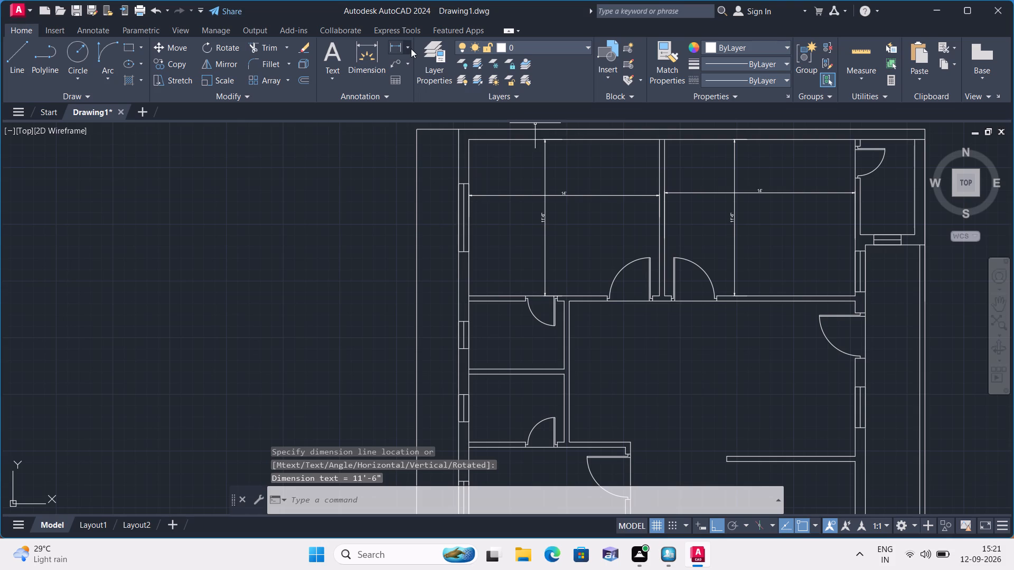
Add a horizontal linear dimension across the small upper-right room between the inner faces of its side walls.
click(408, 45)
click(438, 69)
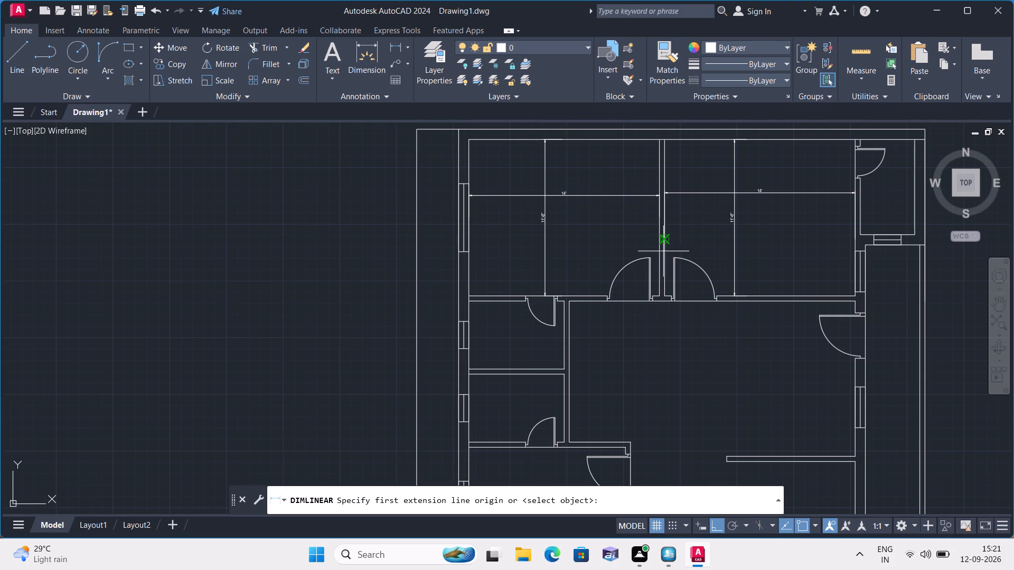
click(862, 207)
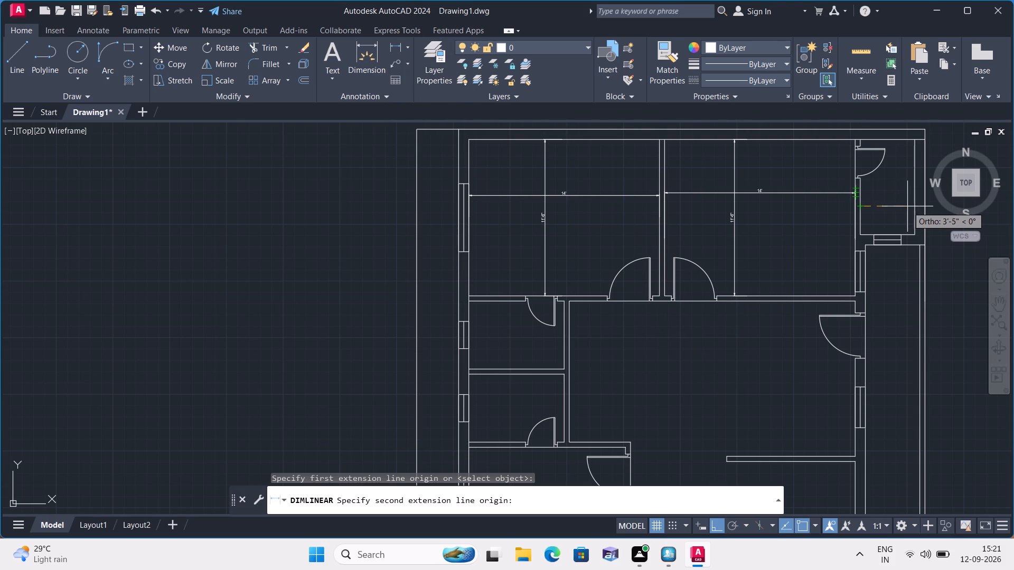
click(912, 206)
click(904, 197)
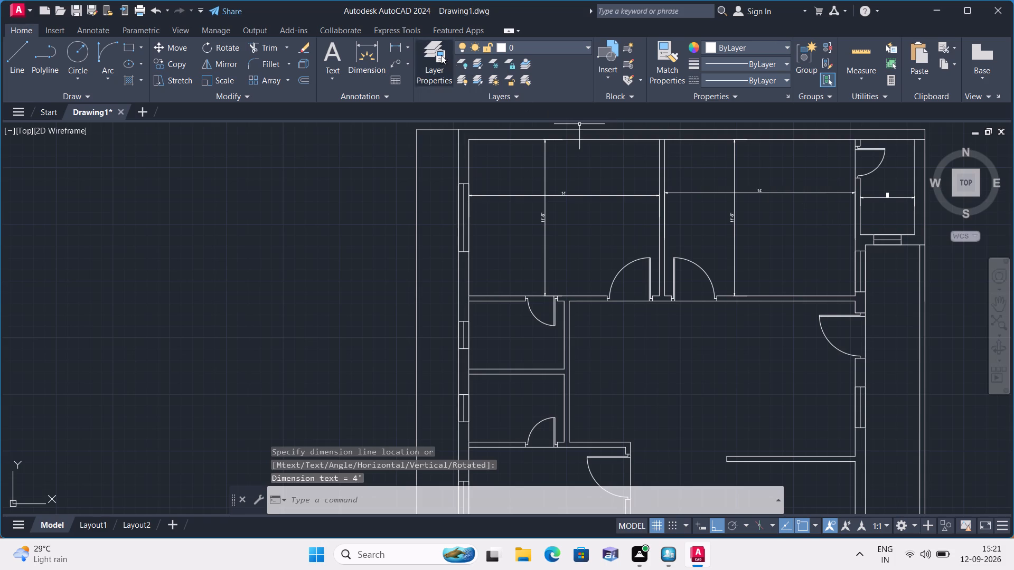
Add a vertical linear dimension inside the small upper-right room between its top and bottom walls.
click(407, 45)
click(426, 71)
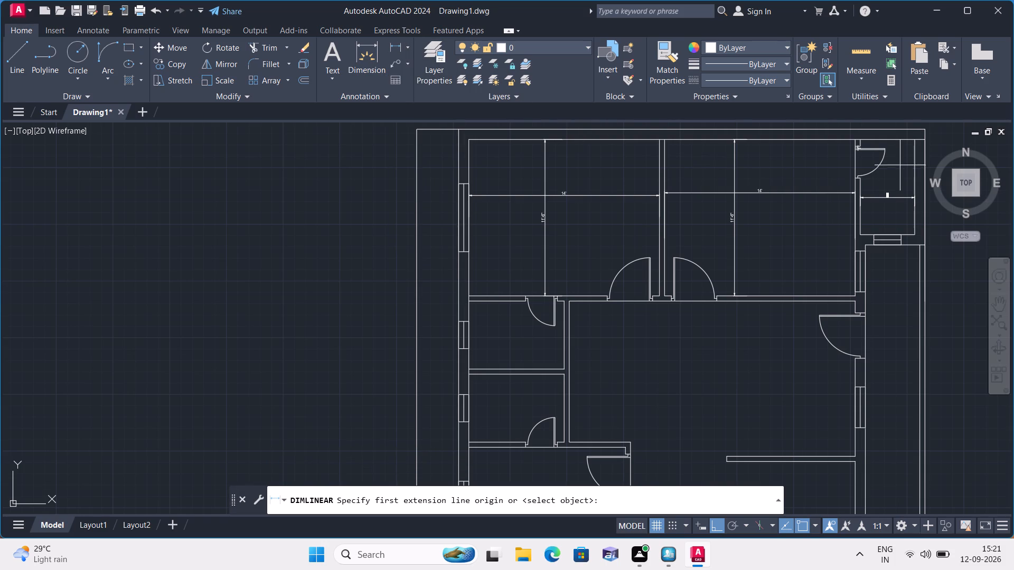
click(900, 140)
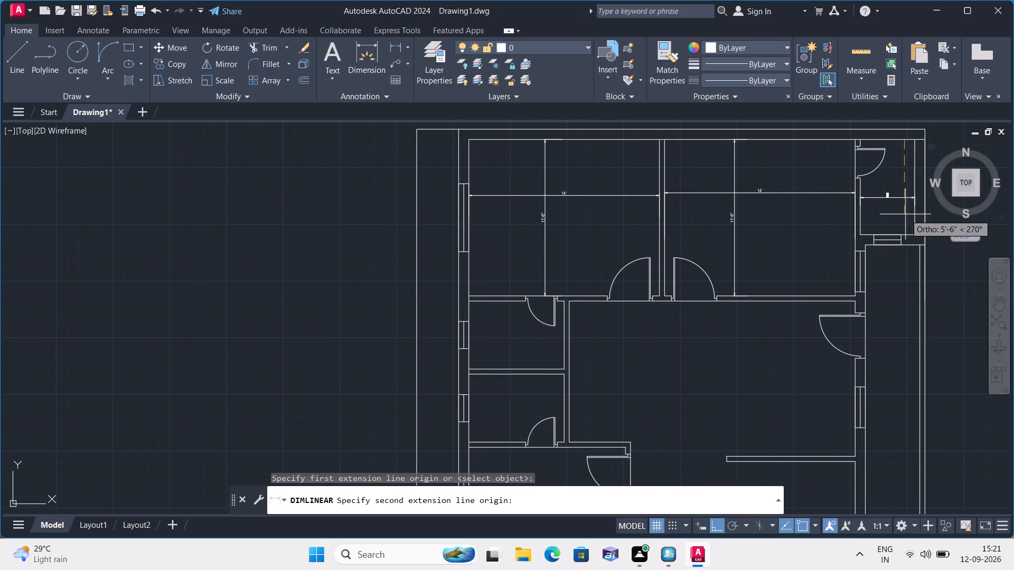
click(906, 232)
click(896, 217)
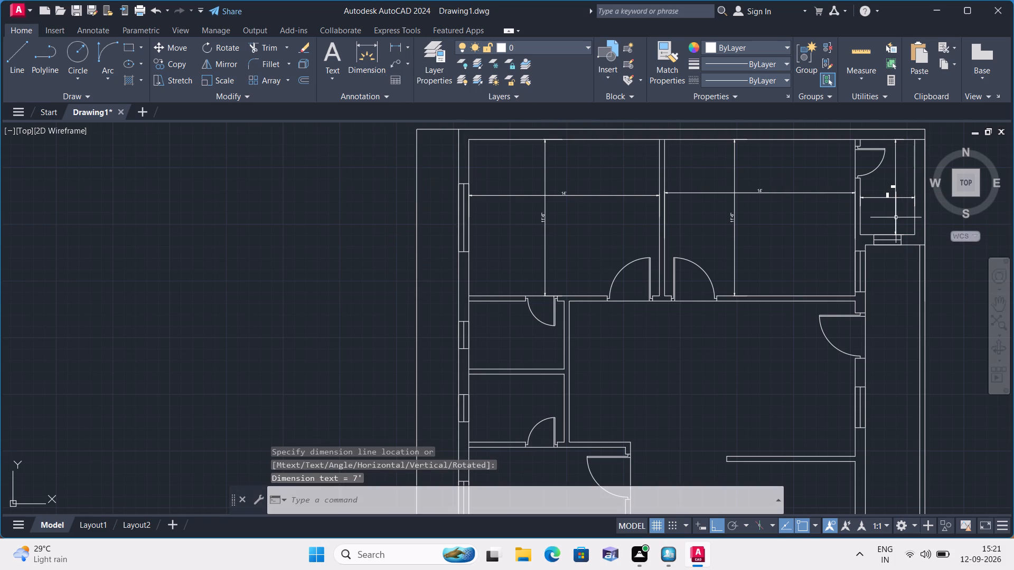
Add a vertical linear dimension inside the upper of the two small left-side rooms, between its top and bottom walls.
click(410, 47)
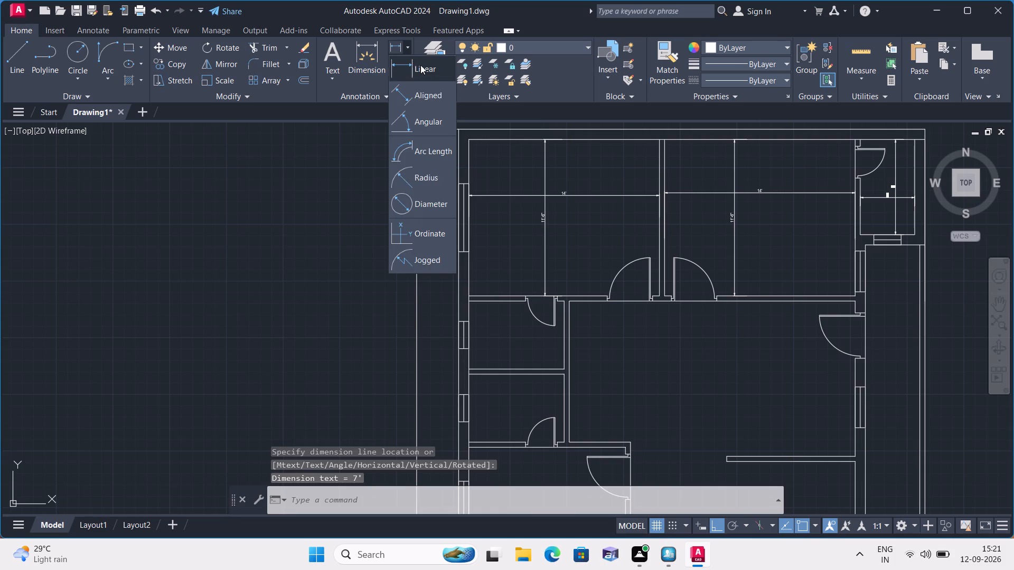
click(420, 65)
scroll(410, 215, down, 1)
middle_drag(382, 227, 218, 100)
scroll(303, 155, up, 1)
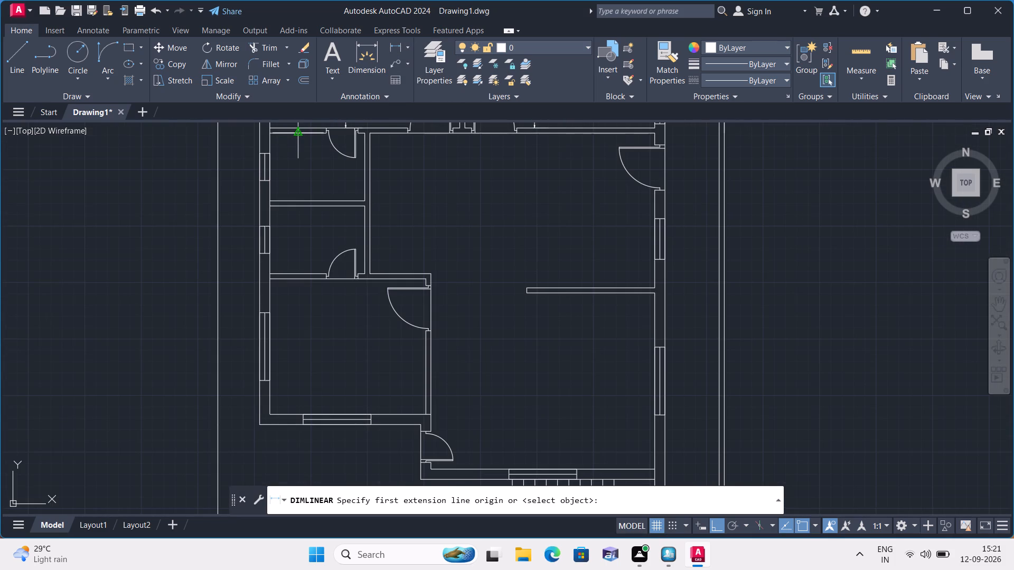
click(300, 132)
click(301, 199)
click(320, 185)
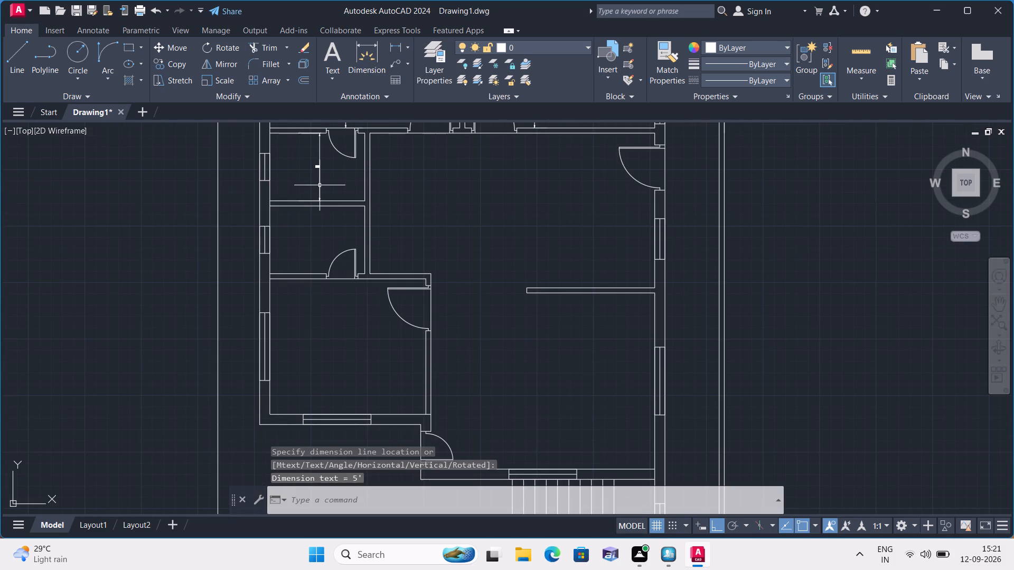
Add a horizontal linear dimension across the upper small left-side room, from the exterior wall's inner face to the partition wall.
click(396, 44)
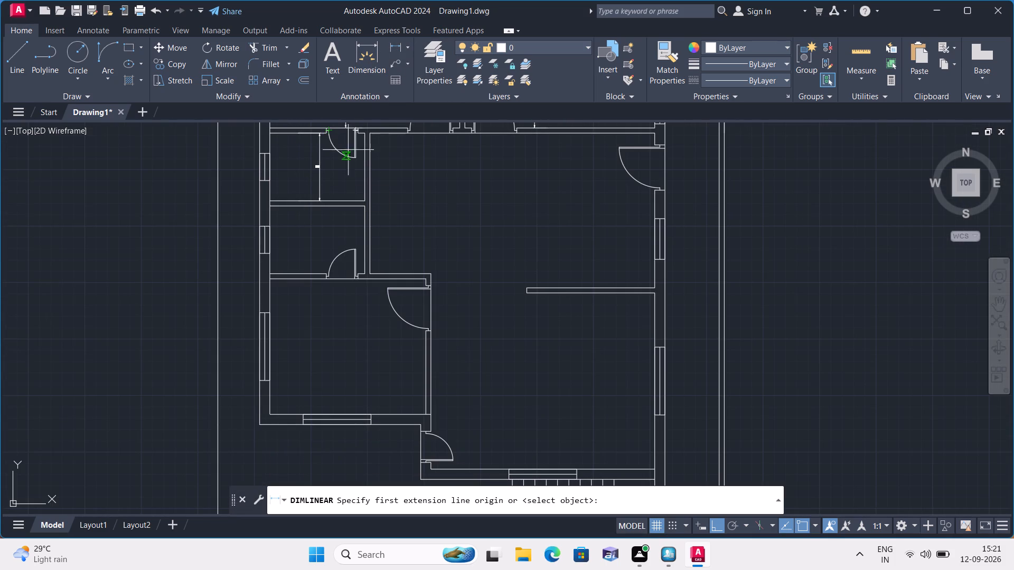
click(271, 172)
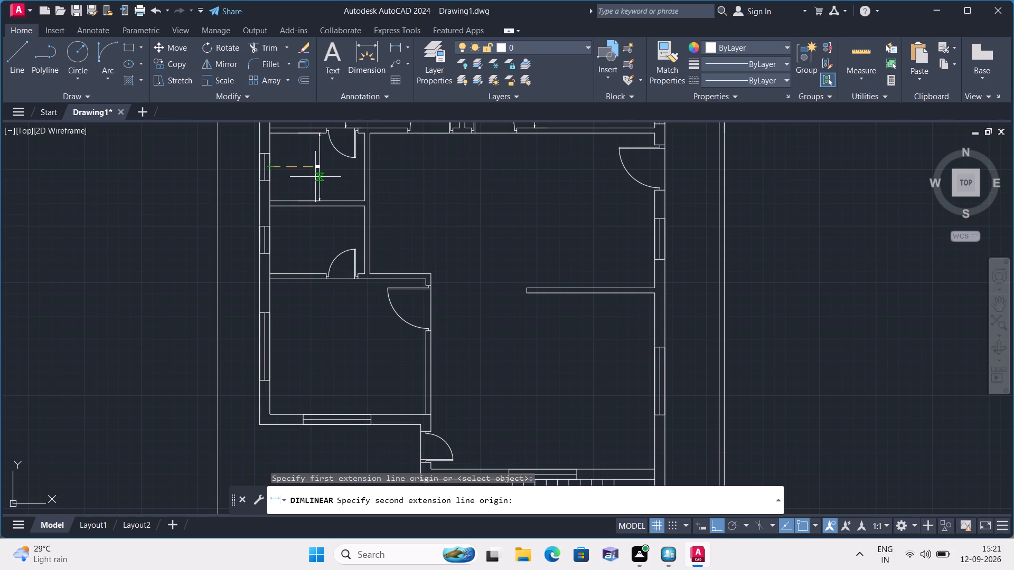
click(364, 164)
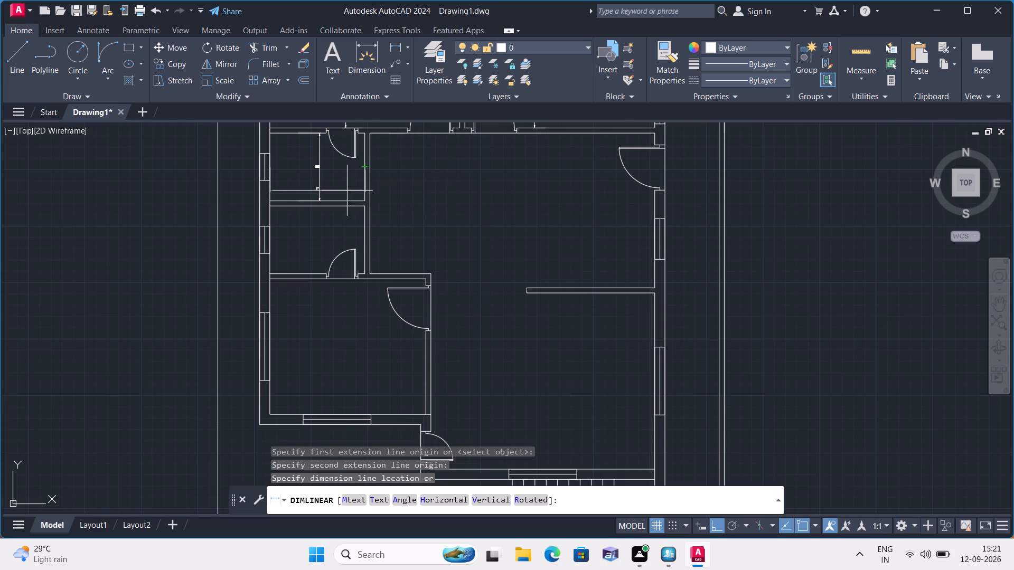
click(347, 191)
Add a vertical linear dimension inside the lower of the two small left-side rooms, between its top and bottom walls.
click(404, 46)
click(420, 68)
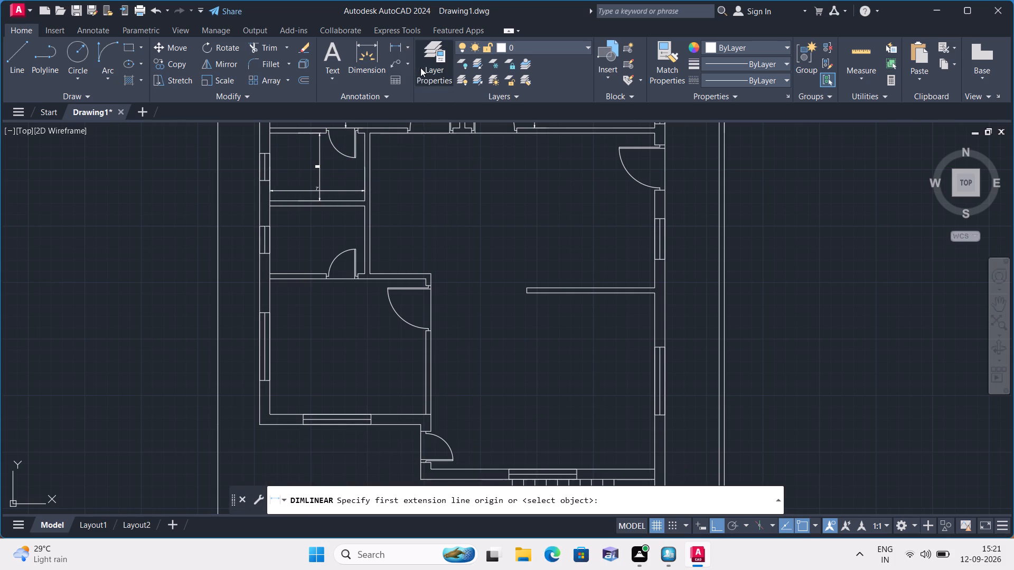
click(319, 208)
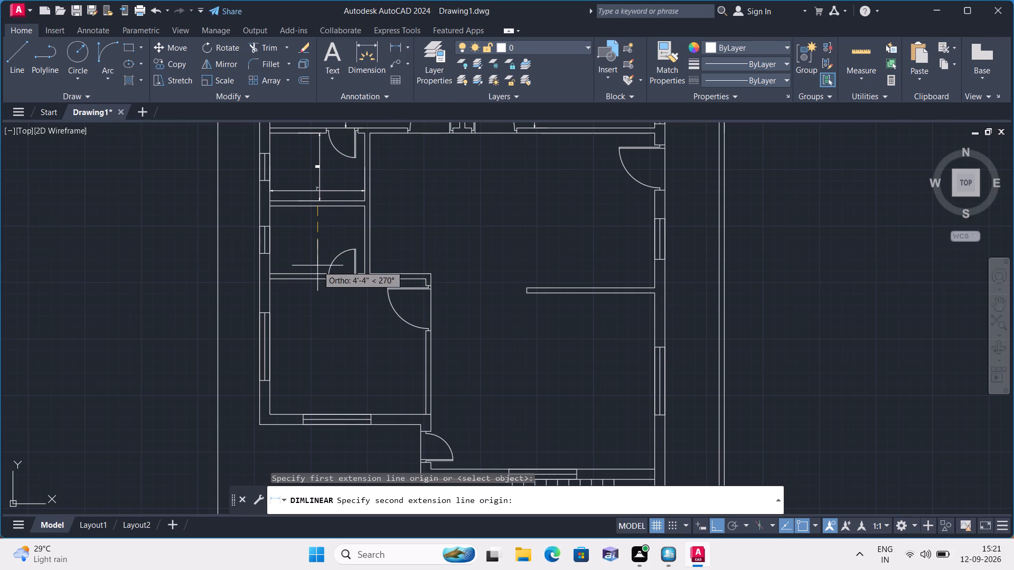
click(317, 272)
click(312, 259)
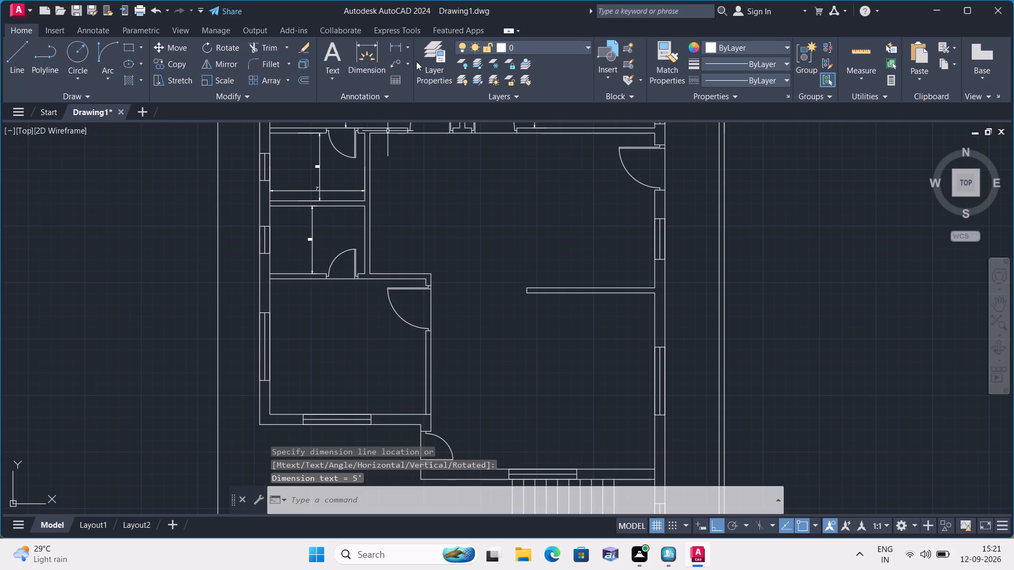
Add a horizontal linear dimension across the lower small left-side room, from the exterior wall's inner face to the partition wall.
click(409, 50)
click(413, 73)
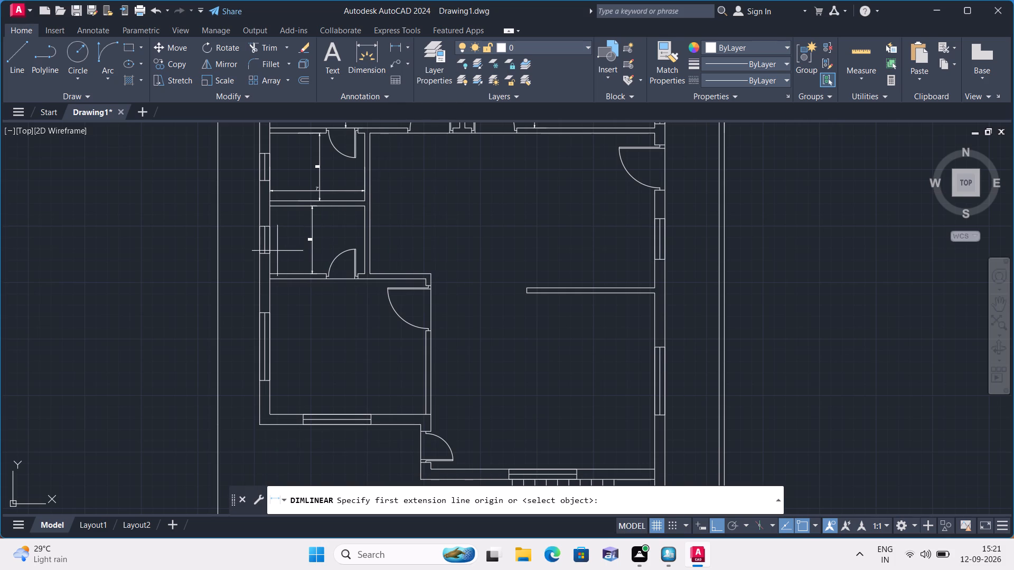
click(271, 241)
click(365, 241)
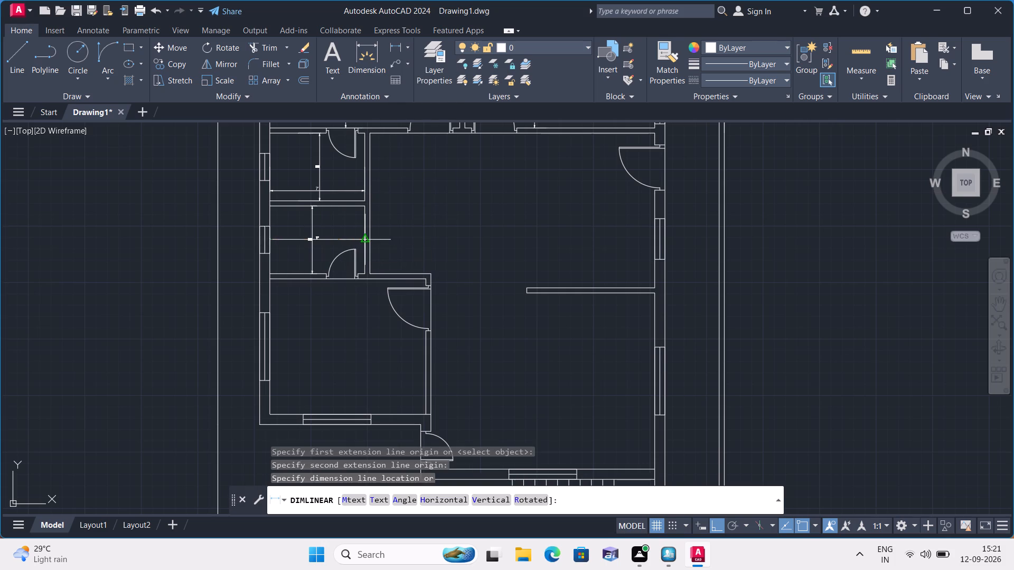
click(353, 227)
Add a vertical linear dimension inside the lower-left room between the inner faces of its top and bottom walls.
click(407, 45)
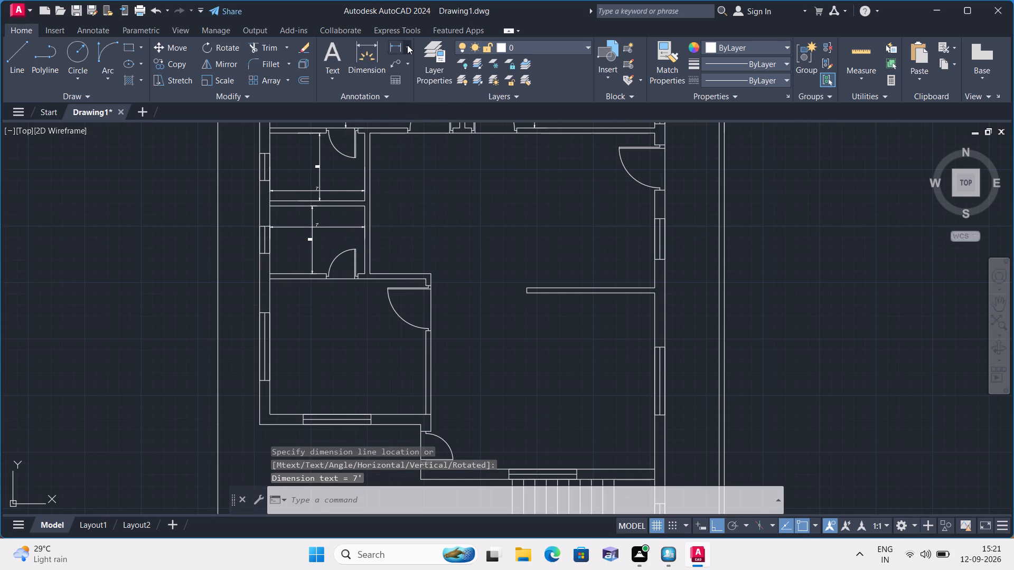
click(419, 63)
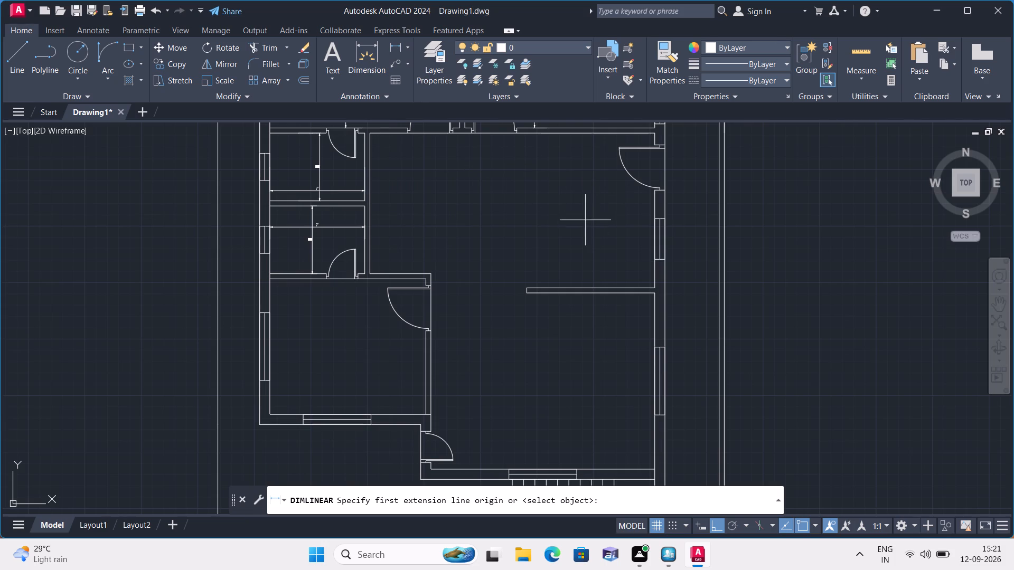
click(340, 281)
click(341, 415)
click(360, 403)
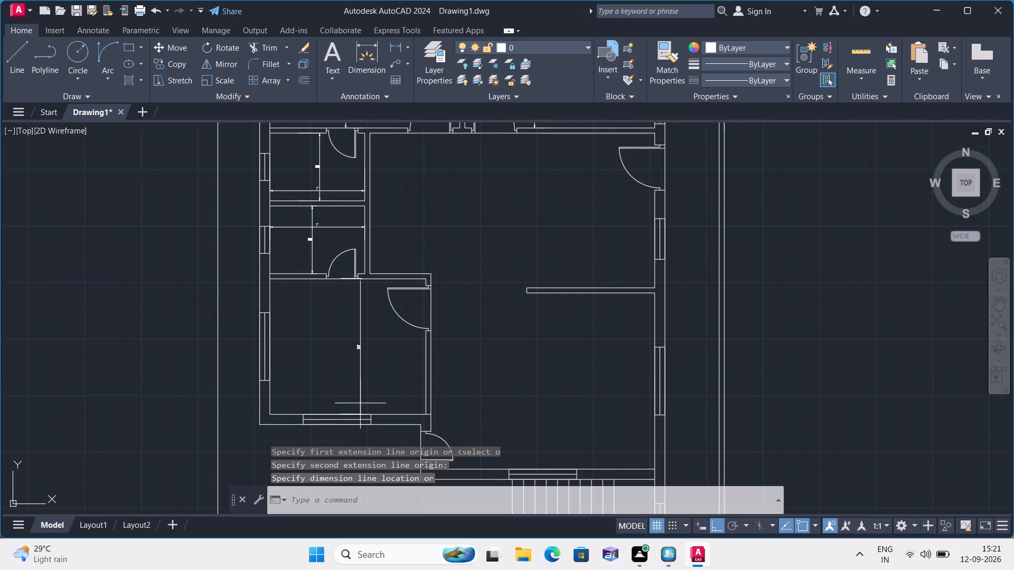
Add a horizontal linear dimension across the lower-left room, from the exterior wall's inner face to its right wall.
click(410, 40)
click(425, 70)
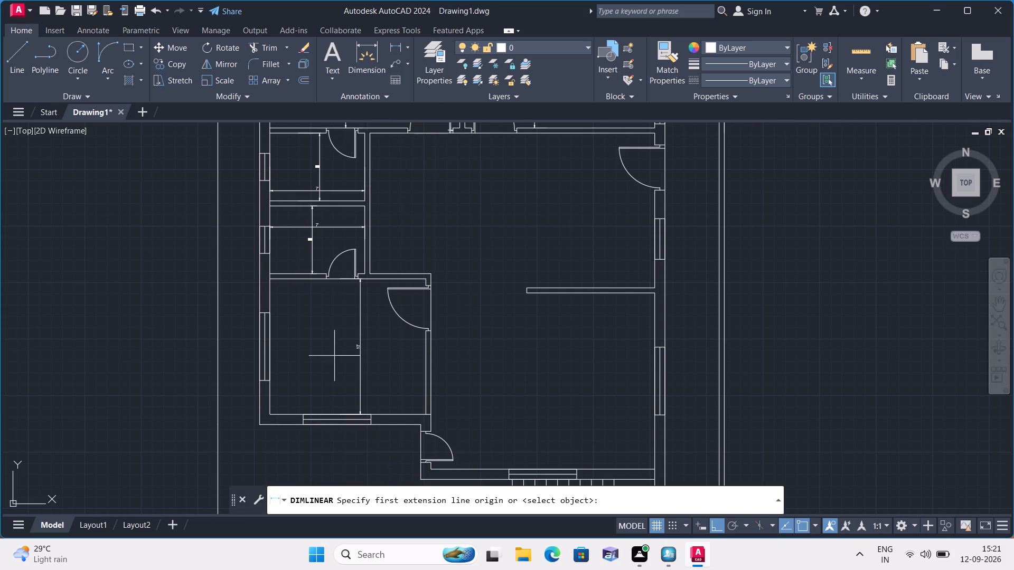
click(270, 354)
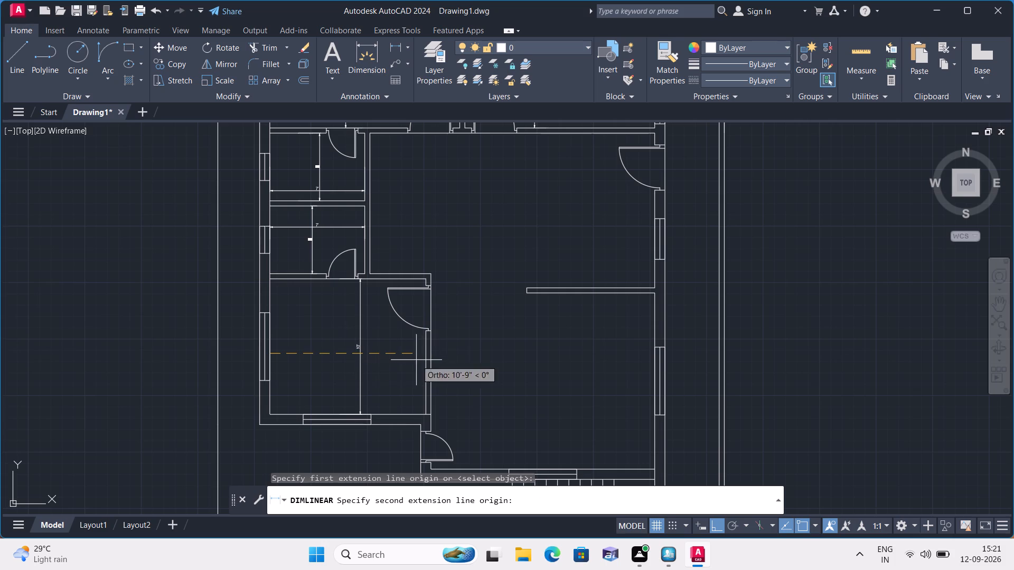
click(426, 352)
click(407, 380)
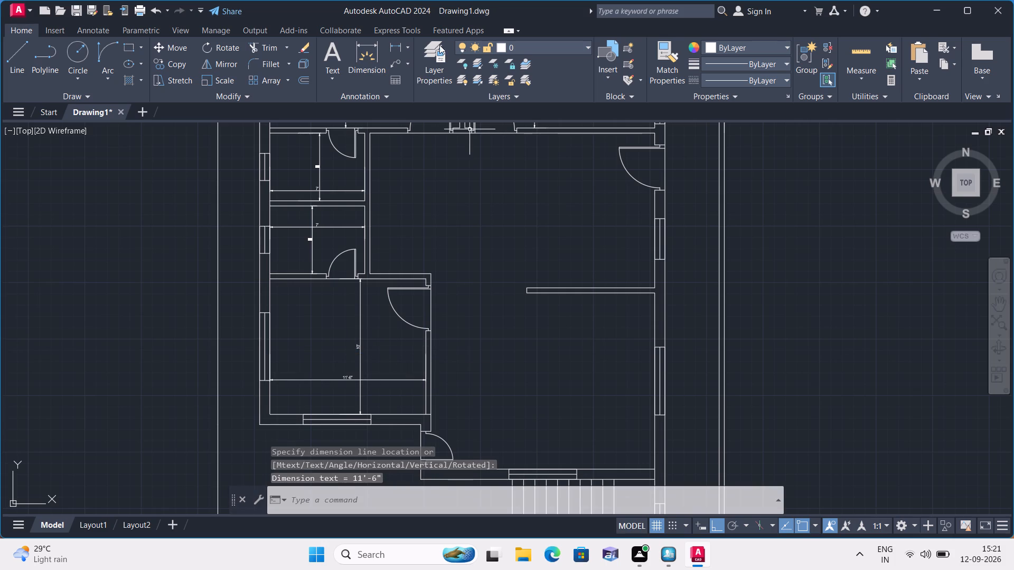
Add a horizontal linear dimension across the right-side passage, from the house's outer wall face to the inner boundary line.
click(405, 46)
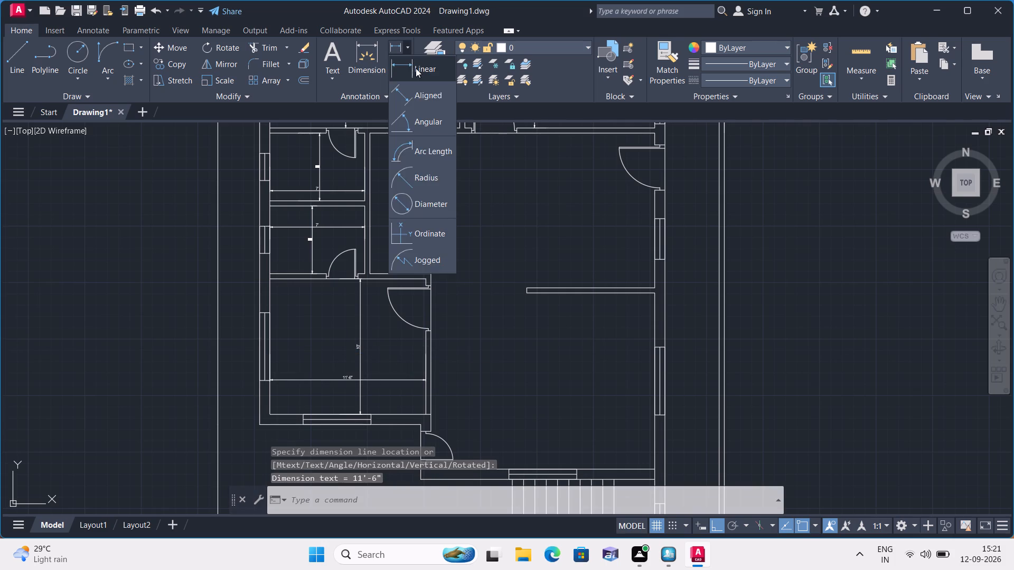
click(416, 68)
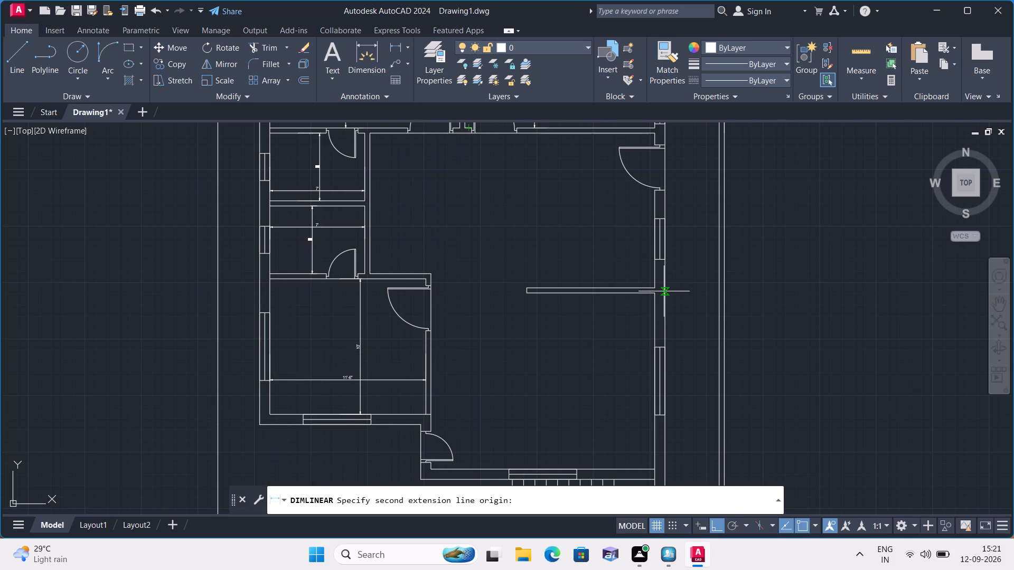
click(664, 291)
click(720, 291)
click(714, 277)
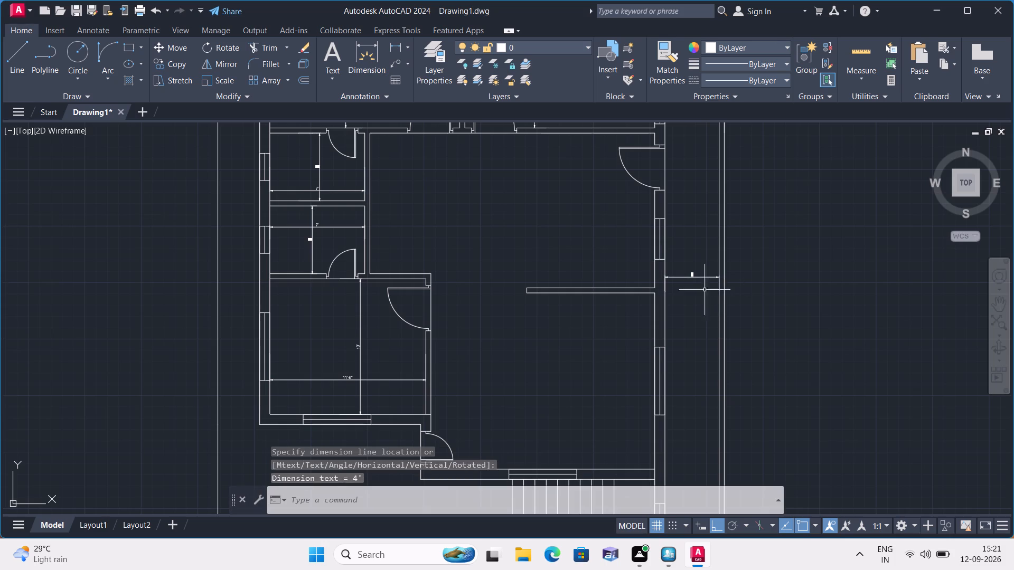
Add a vertical linear dimension in the lower hall, from the short partition's underside to the wall above the staircase.
scroll(541, 275, down, 1)
middle_drag(536, 291, 495, 254)
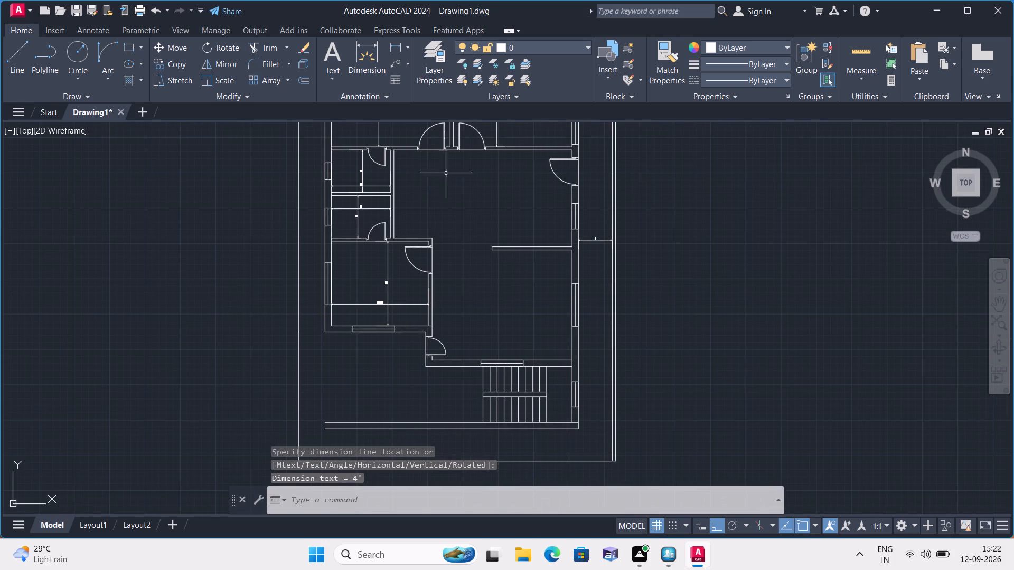
click(407, 47)
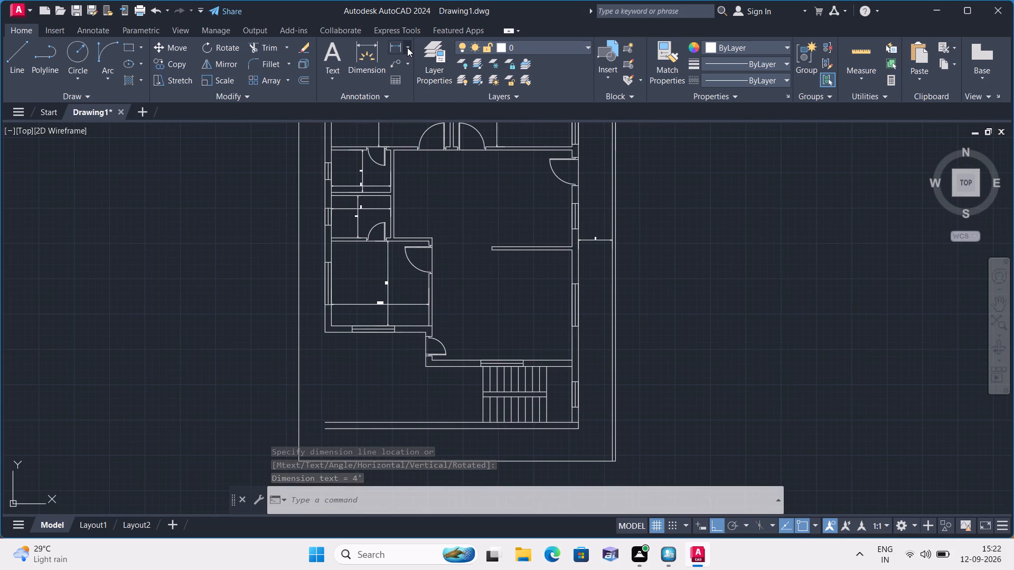
click(420, 73)
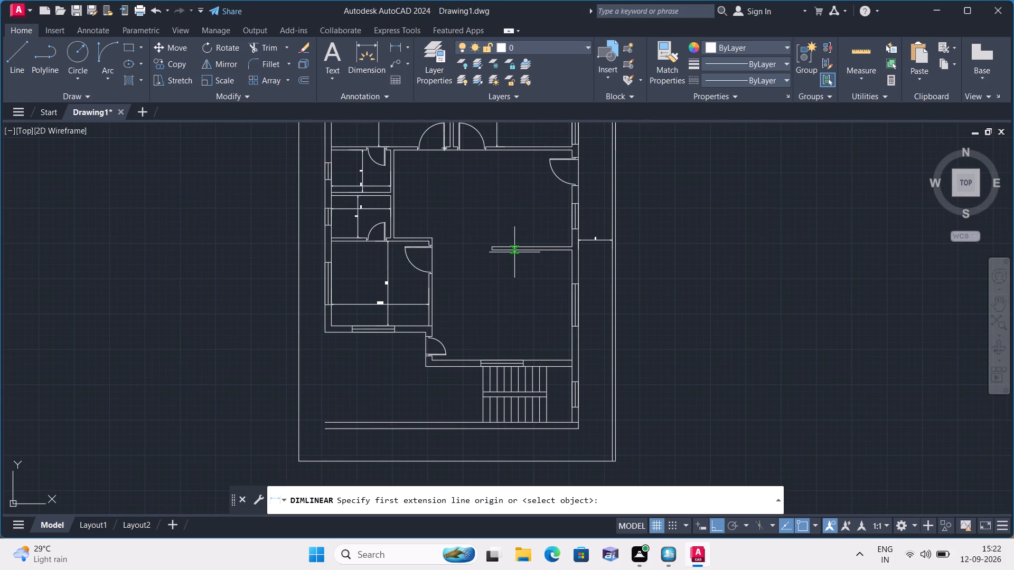
click(514, 252)
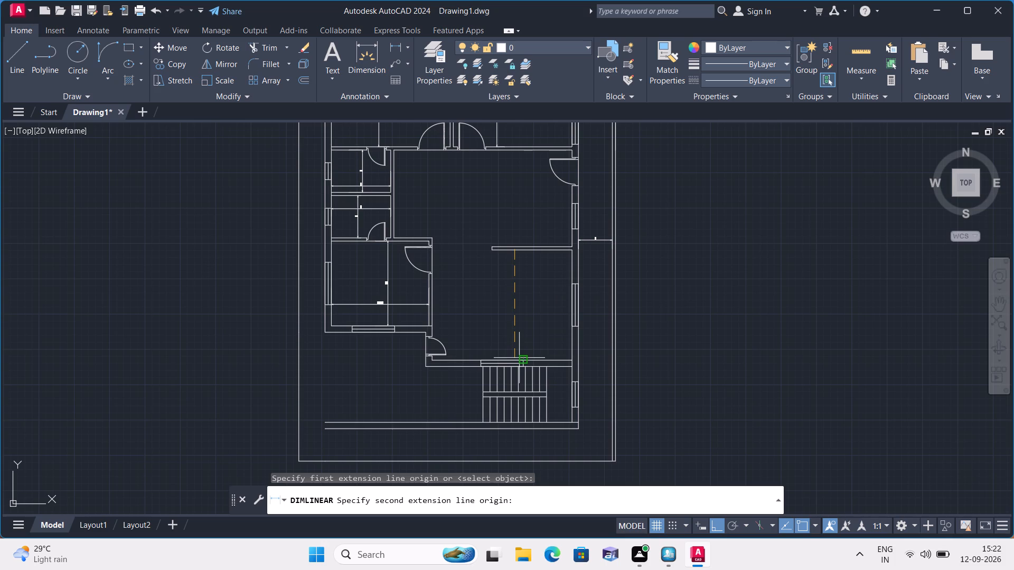
click(519, 361)
click(531, 334)
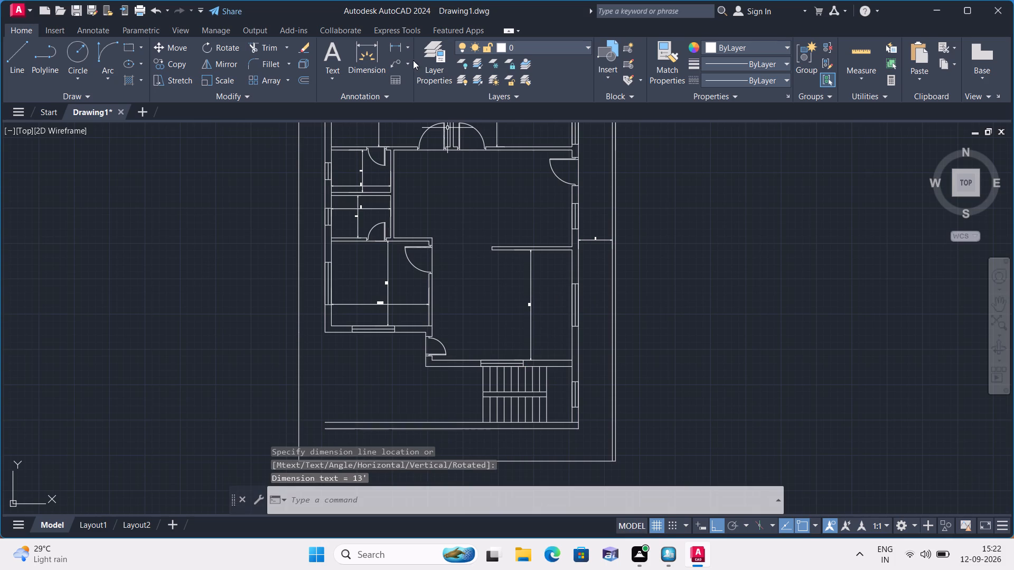
Add a horizontal linear dimension across the lower hall, from the lower-left room's right wall to the right exterior wall's inner face.
click(409, 46)
click(427, 69)
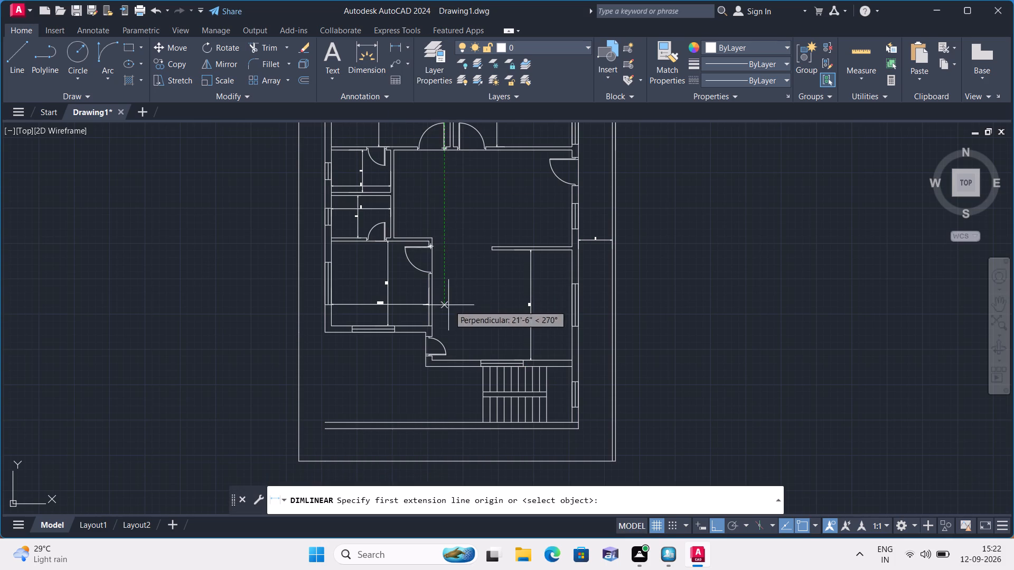
scroll(437, 313, up, 3)
click(412, 307)
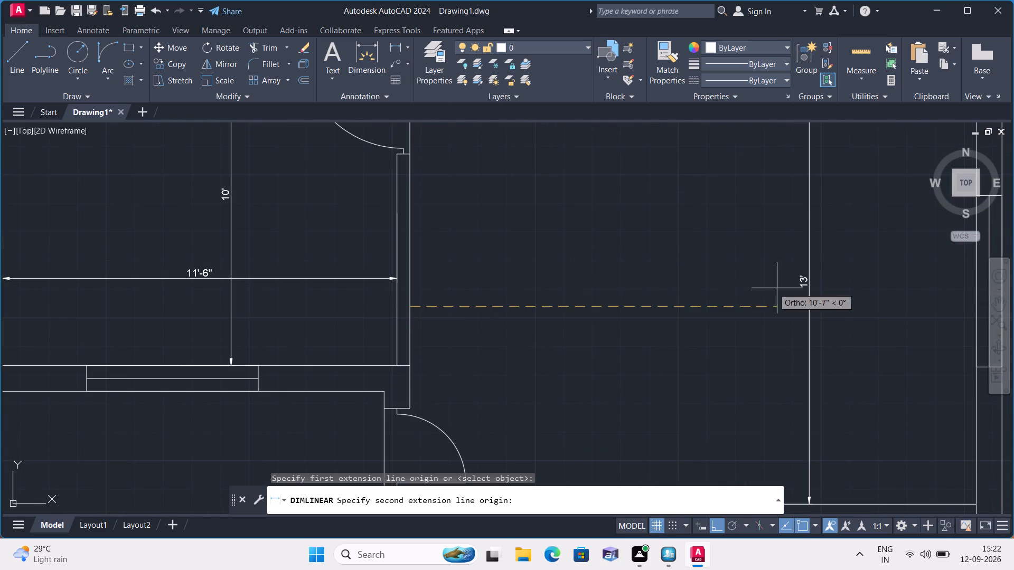
scroll(791, 287, down, 2)
click(858, 295)
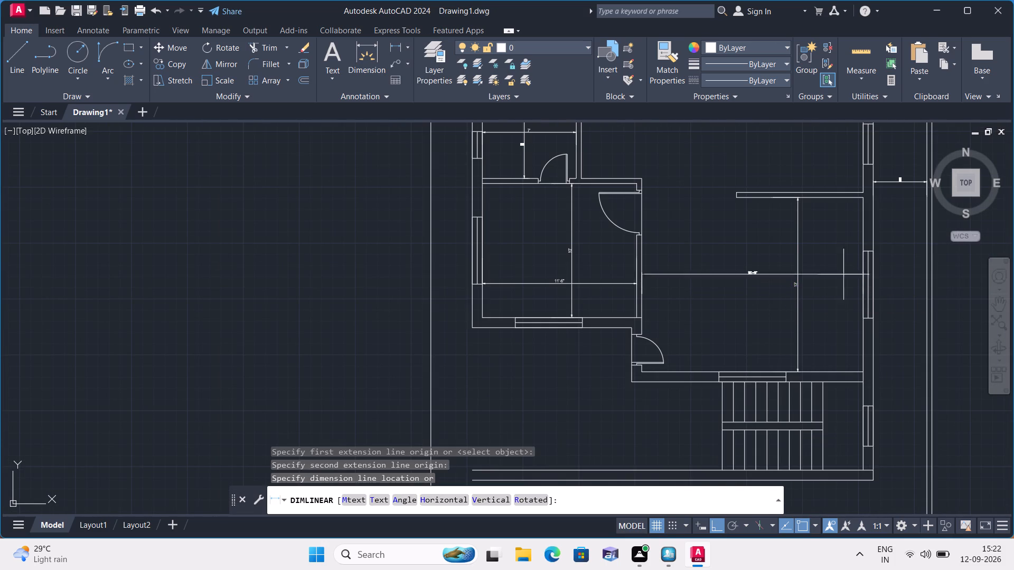
click(833, 263)
Add a vertical linear dimension in the open front area, from the lower-left room's window wall down to the bottom wall's inner line.
scroll(754, 237, down, 1)
middle_drag(754, 237, 615, 258)
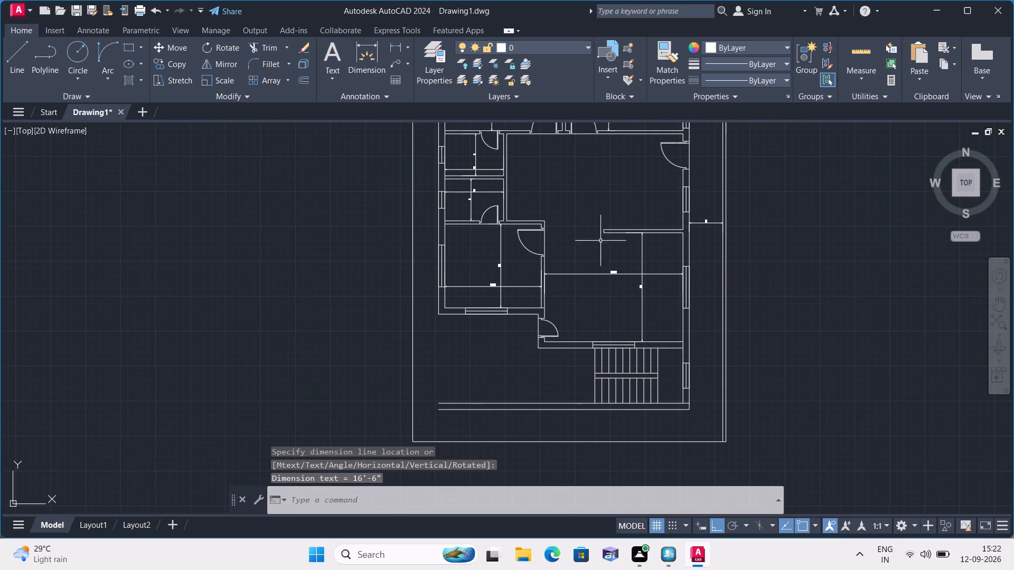
click(408, 45)
click(421, 70)
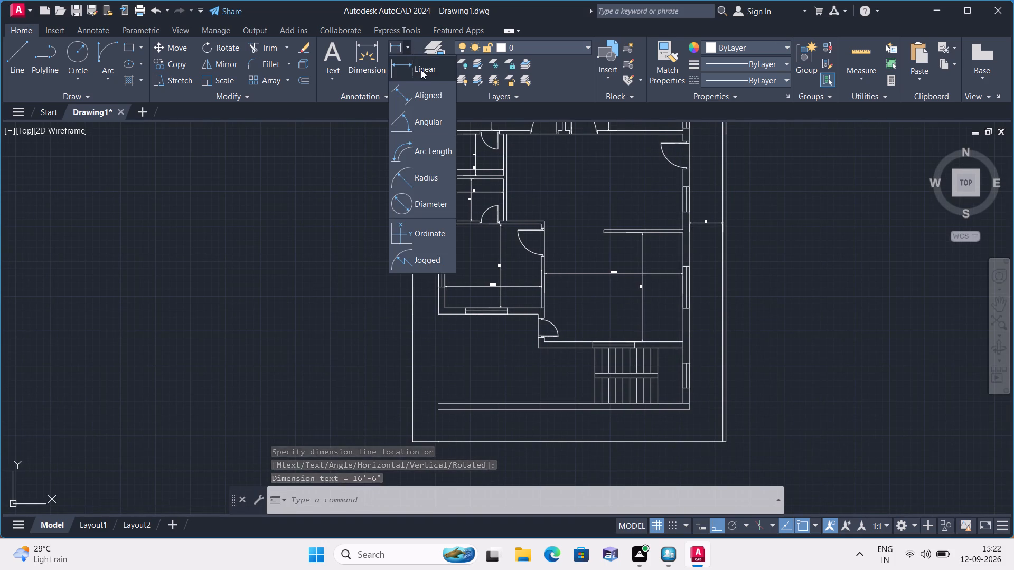
middle_drag(504, 366, 480, 286)
scroll(459, 238, up, 1)
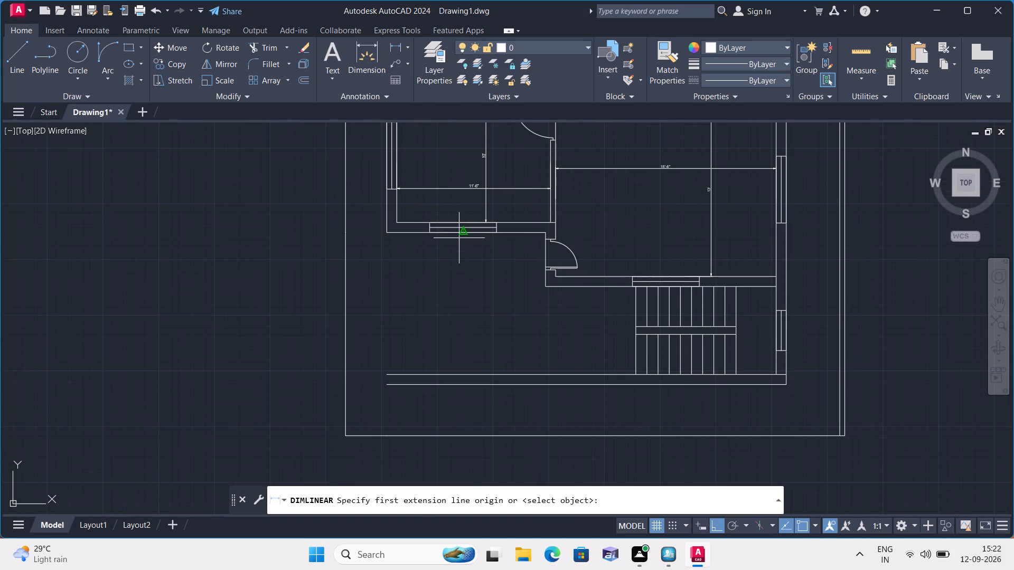
click(463, 231)
middle_click(461, 226)
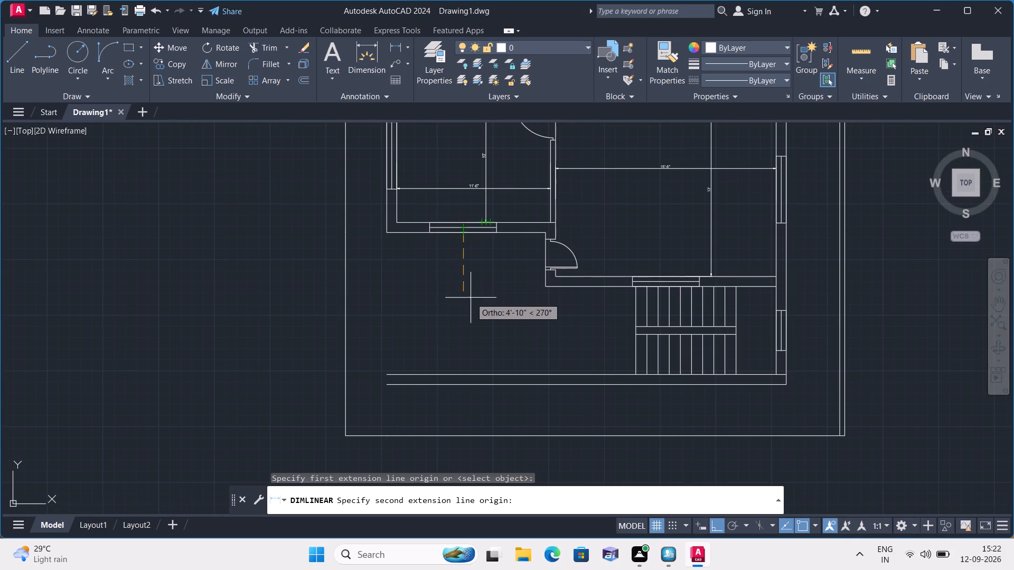
middle_drag(471, 298, 459, 213)
click(456, 290)
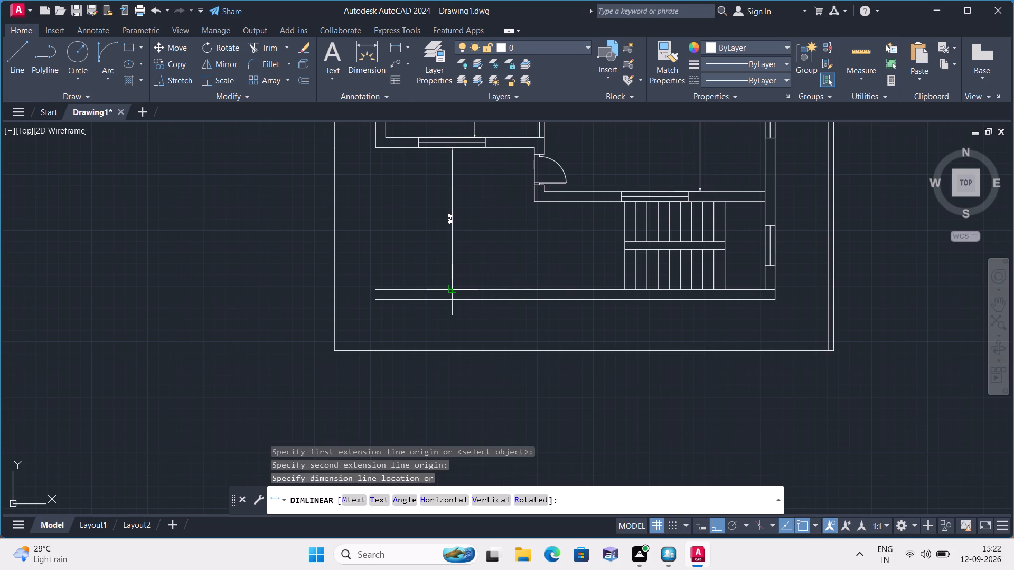
click(452, 281)
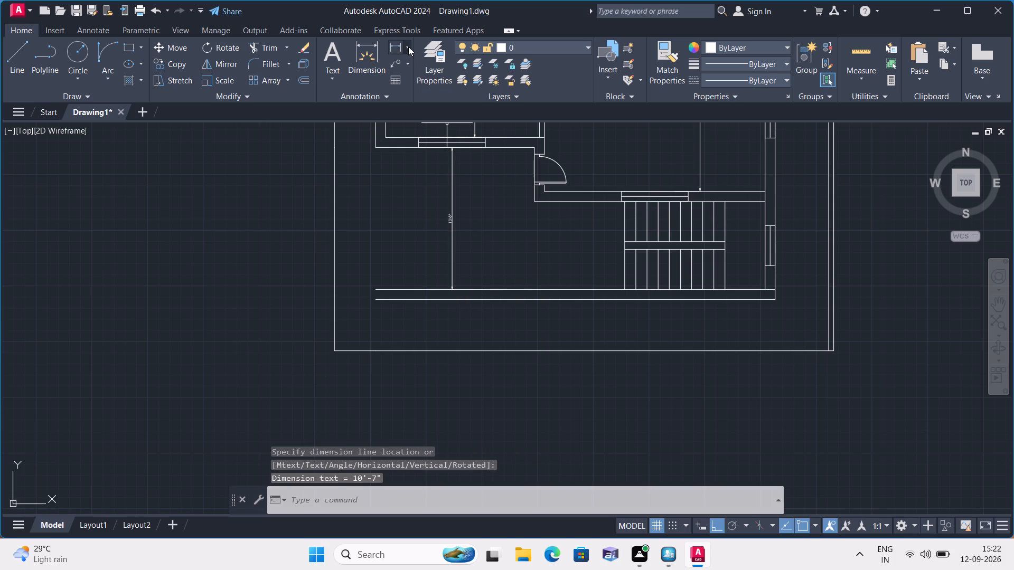
Add a vertical linear dimension below the staircase, from the bottom wall's outer line to the bottom boundary line.
click(408, 46)
click(411, 70)
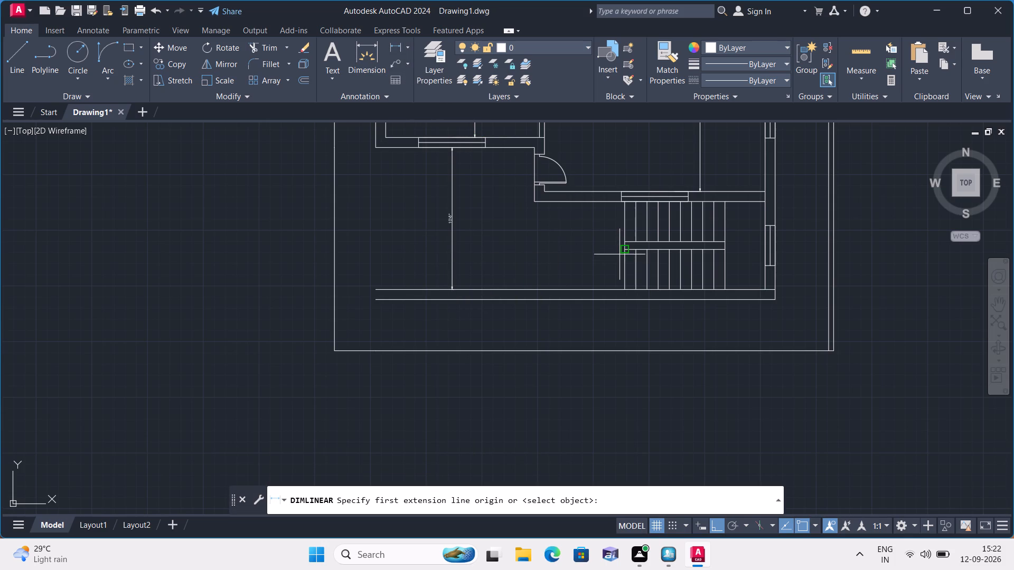
click(642, 301)
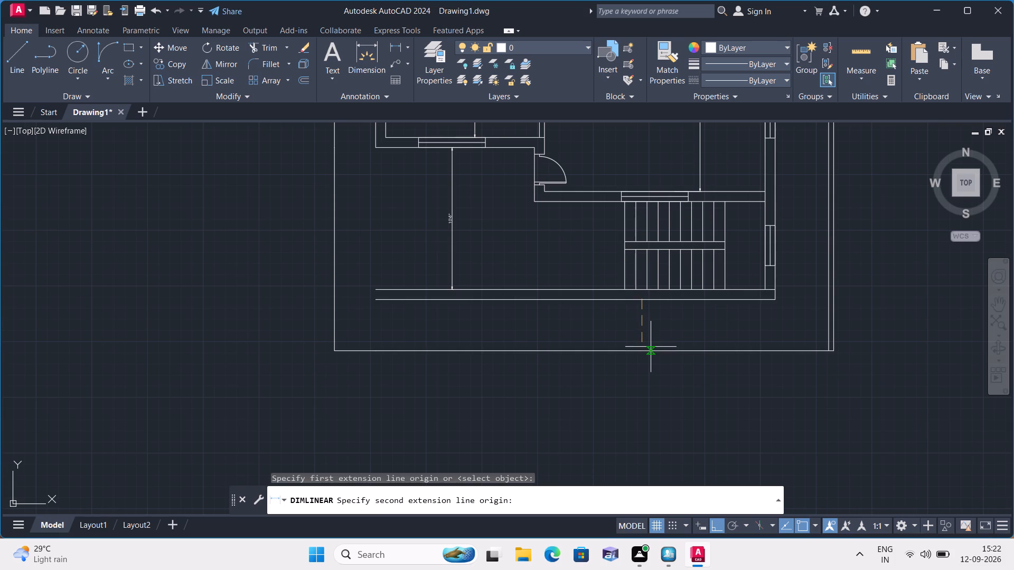
click(651, 351)
click(619, 328)
Add a horizontal linear dimension below the lower-left room, between the end corners of its bottom wall's outer face.
scroll(639, 320, up, 2)
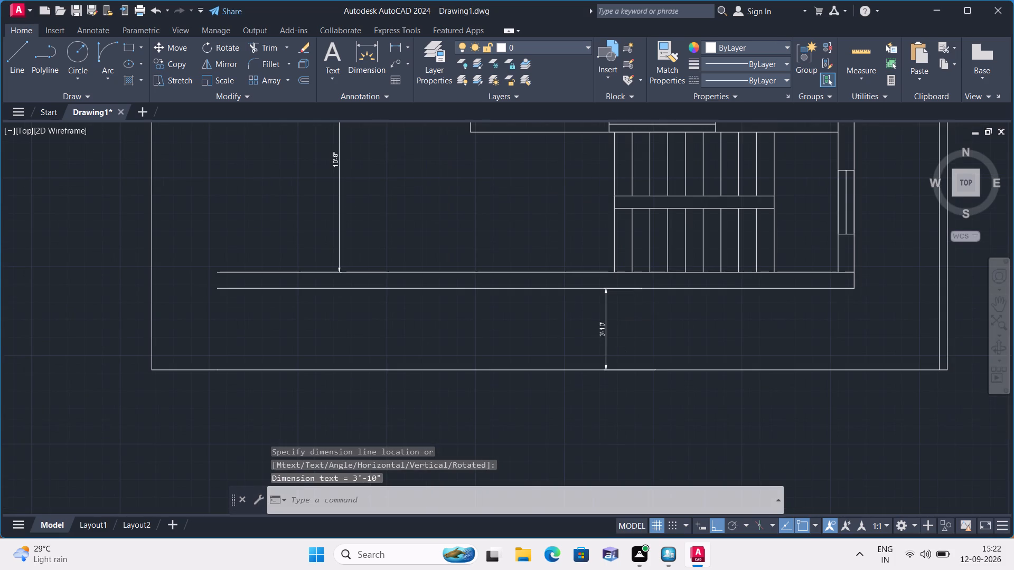
scroll(639, 320, down, 1)
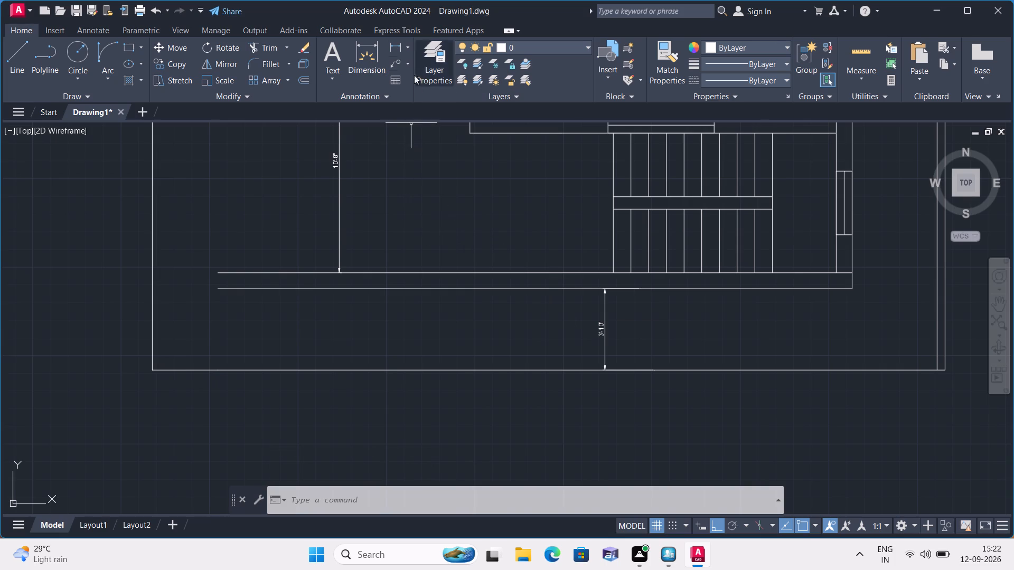
click(407, 51)
click(424, 65)
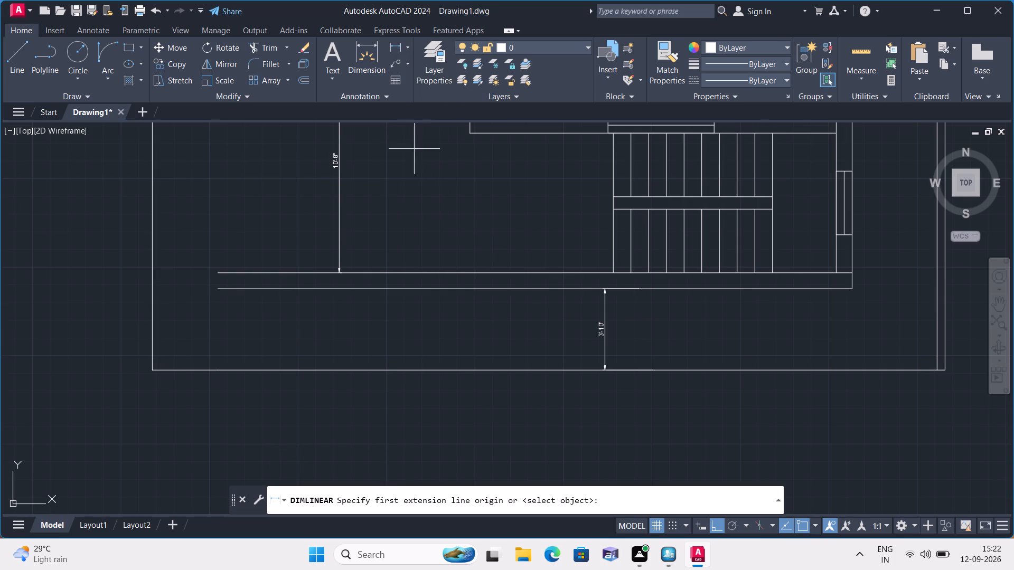
scroll(415, 214, down, 1)
middle_drag(416, 205, 433, 265)
scroll(416, 205, down, 1)
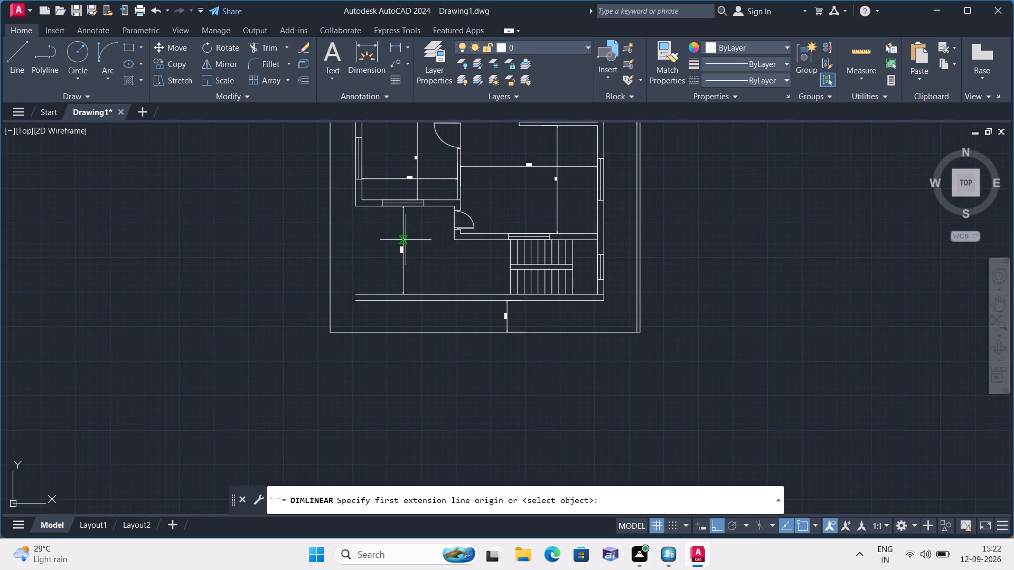
scroll(460, 224, up, 2)
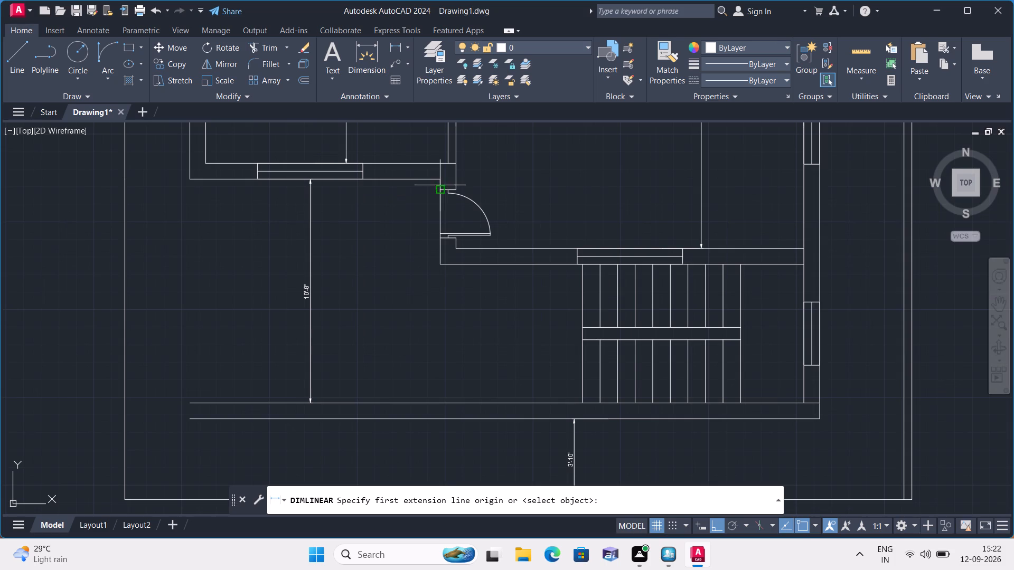
click(440, 180)
click(187, 178)
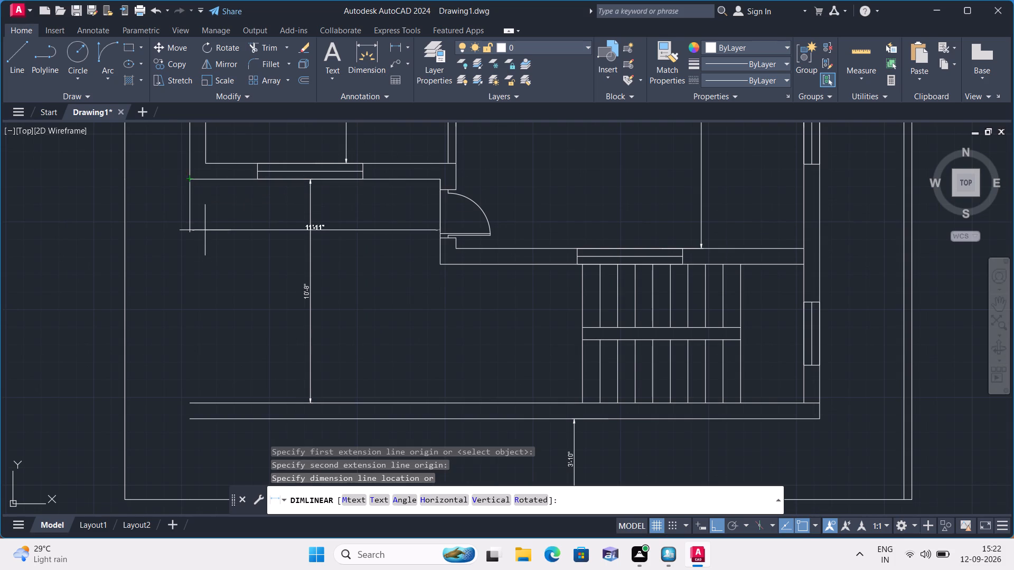
click(205, 230)
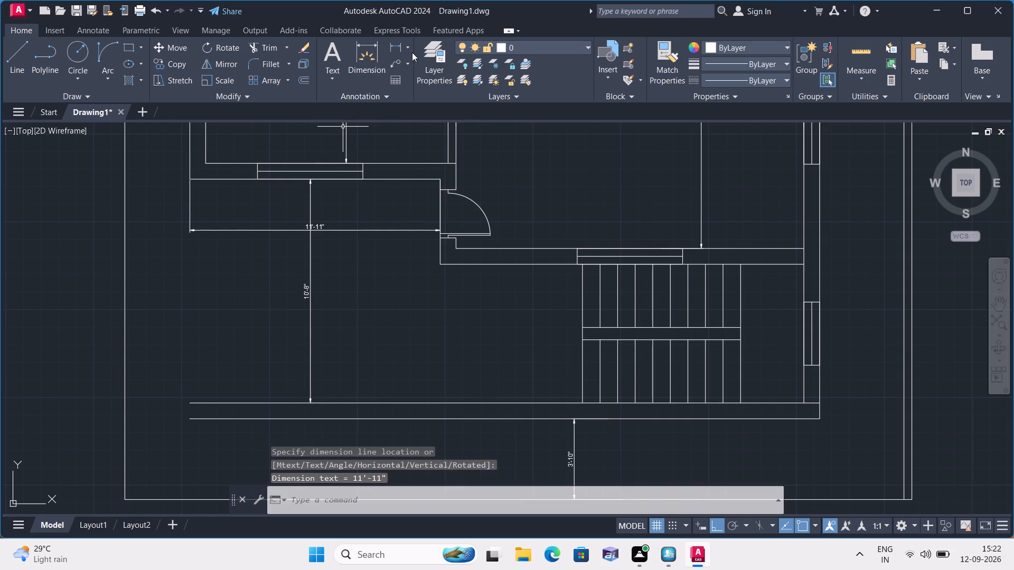
Add a vertical linear dimension just left of the staircase, from the lower hall wall's underside to the bottom wall's inner line.
click(408, 48)
click(412, 65)
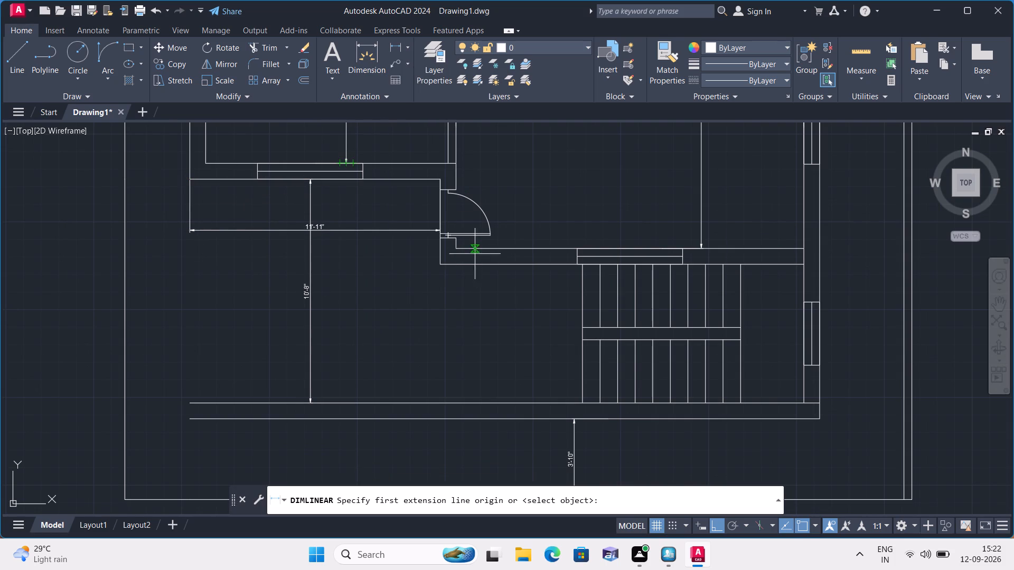
click(477, 264)
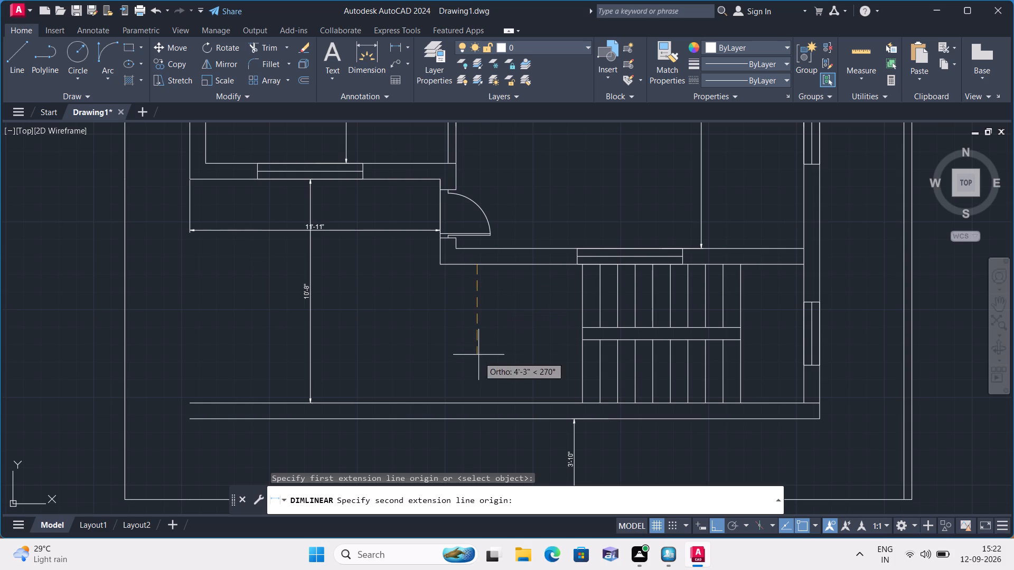
click(479, 401)
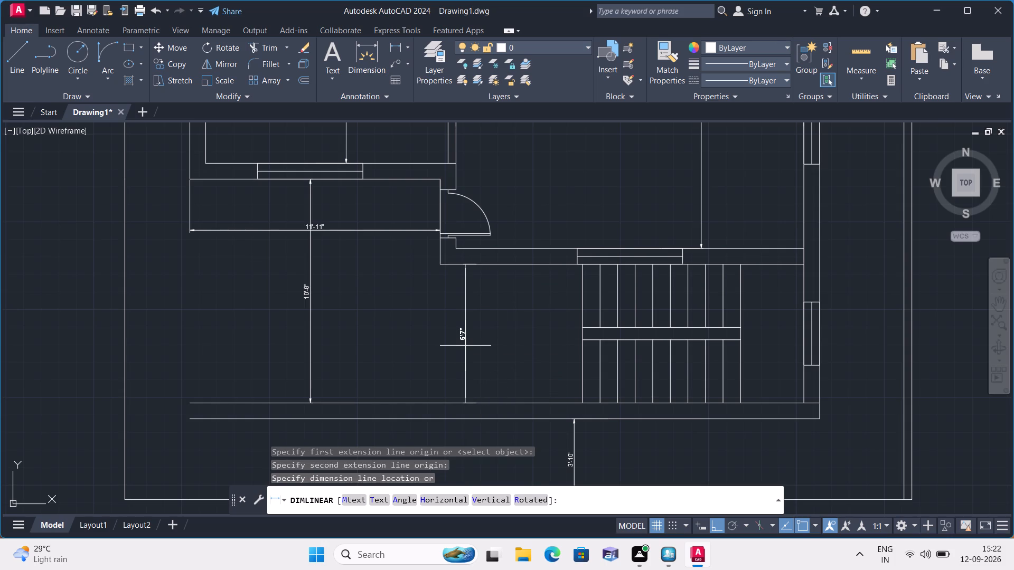
click(465, 346)
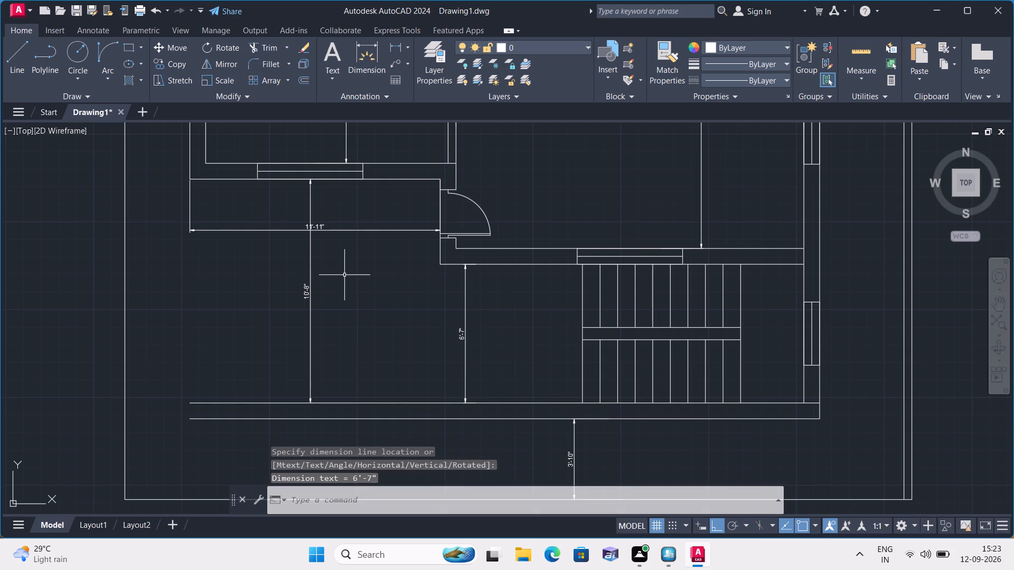
Add a horizontal linear dimension across the left-side passage, from the house's outer wall face to the left boundary line.
scroll(365, 329, down, 2)
middle_drag(346, 273, 365, 335)
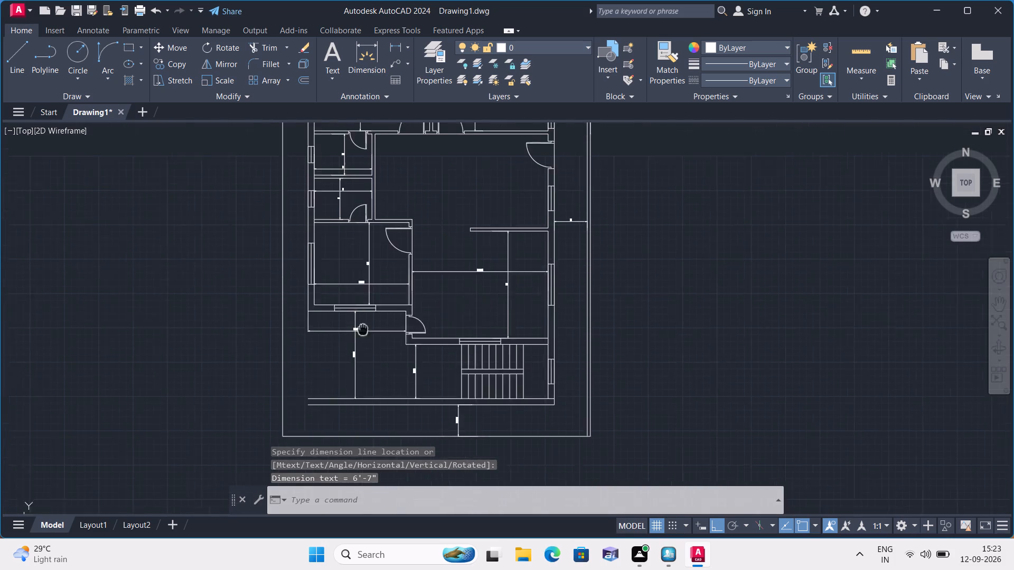
middle_drag(365, 335, 382, 402)
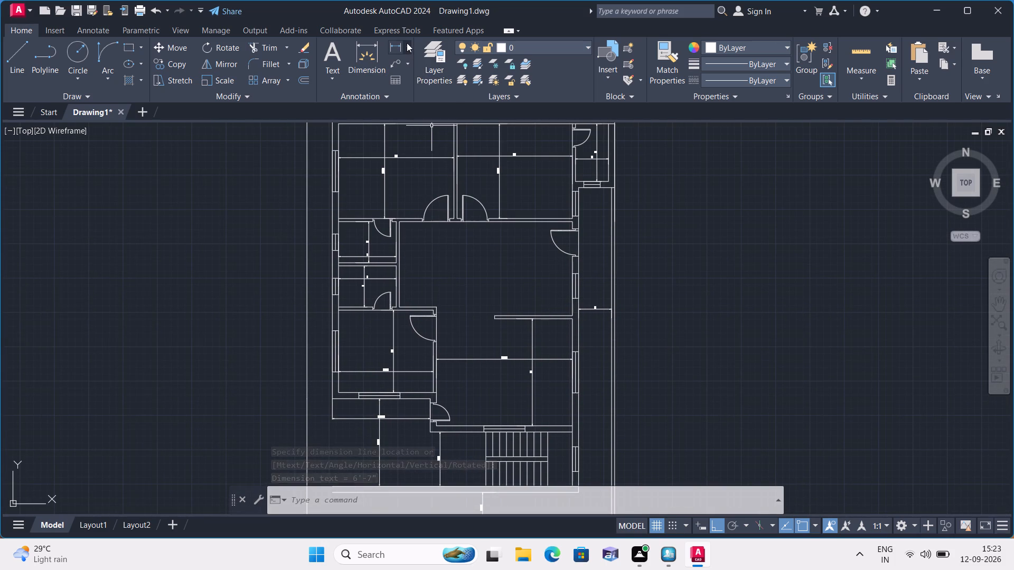
click(407, 43)
click(431, 67)
scroll(280, 240, up, 2)
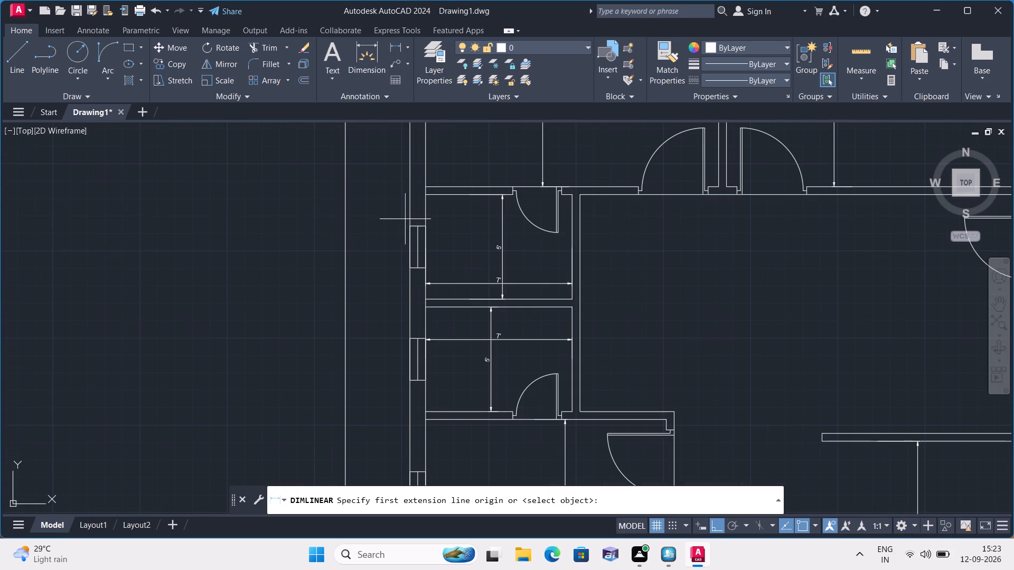
click(409, 217)
click(348, 220)
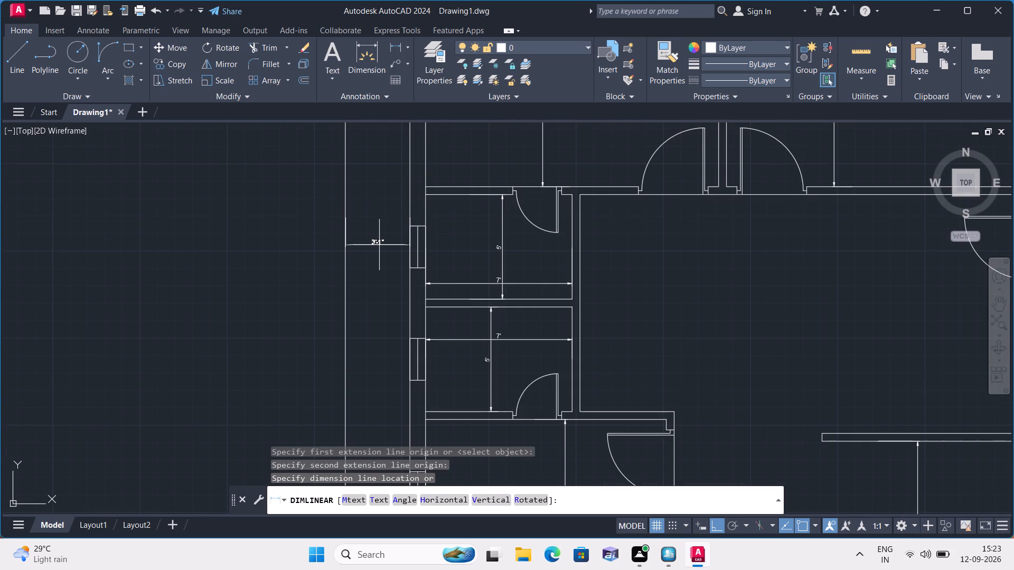
click(379, 245)
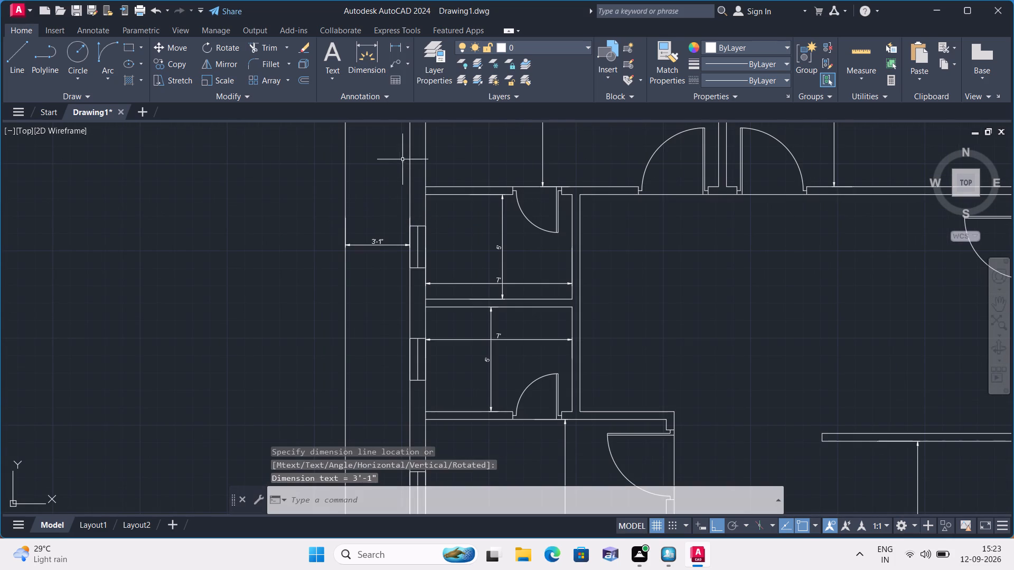
Add an overall horizontal linear dimension above the plan, between the outer boundary's top-left and top-right corners.
scroll(380, 183, down, 1)
middle_drag(379, 184, 362, 316)
scroll(354, 294, down, 1)
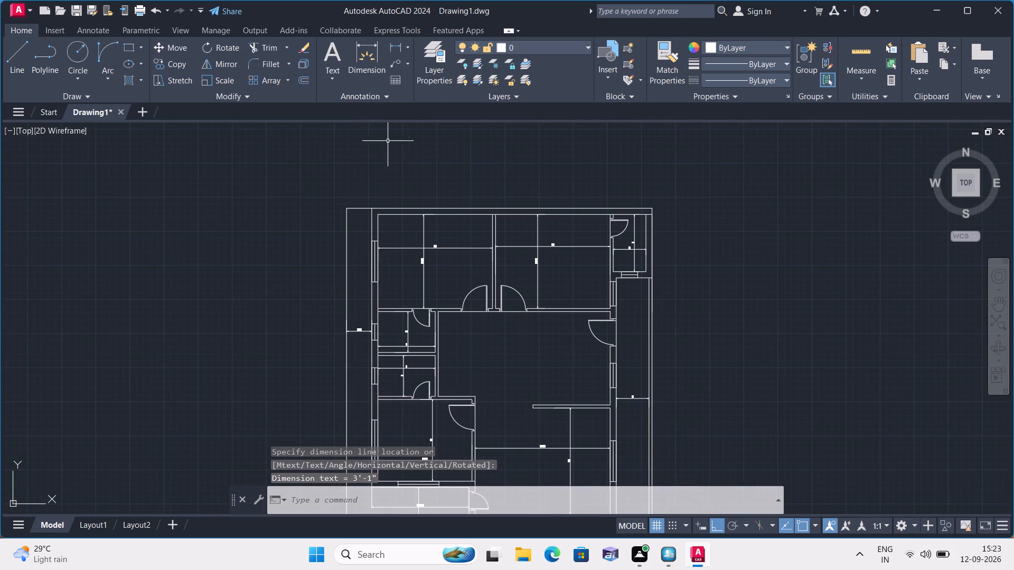
click(408, 47)
click(417, 63)
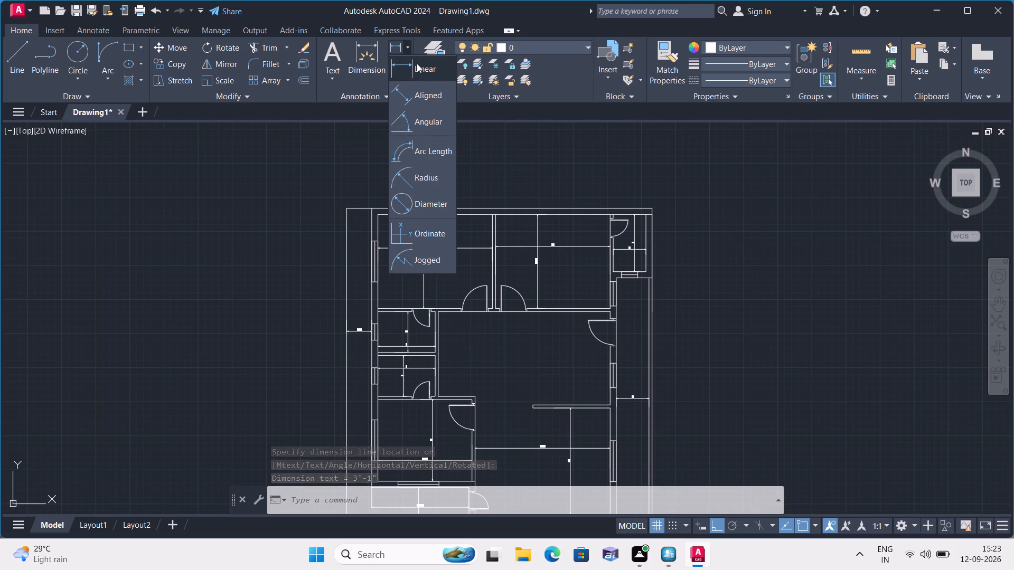
click(348, 211)
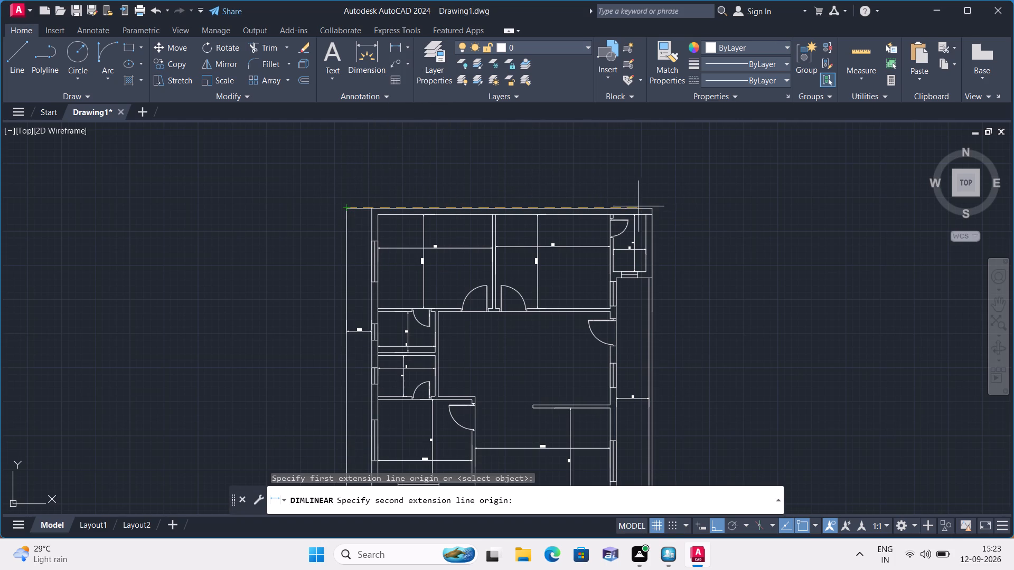
click(656, 206)
click(640, 170)
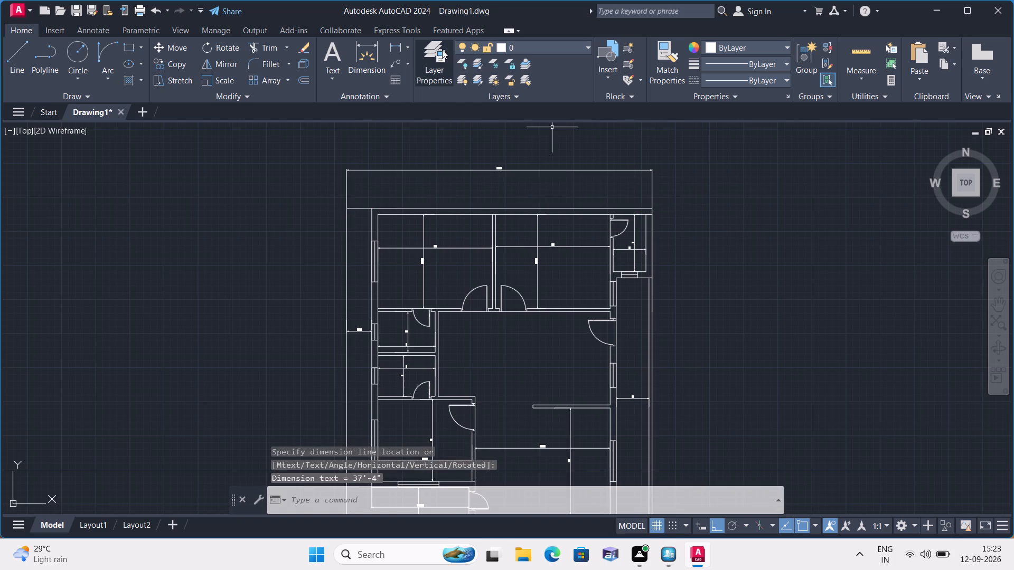
Add an overall vertical linear dimension outside the plan's left side, between the outer boundary's top-left and bottom-left corners.
click(411, 49)
click(426, 70)
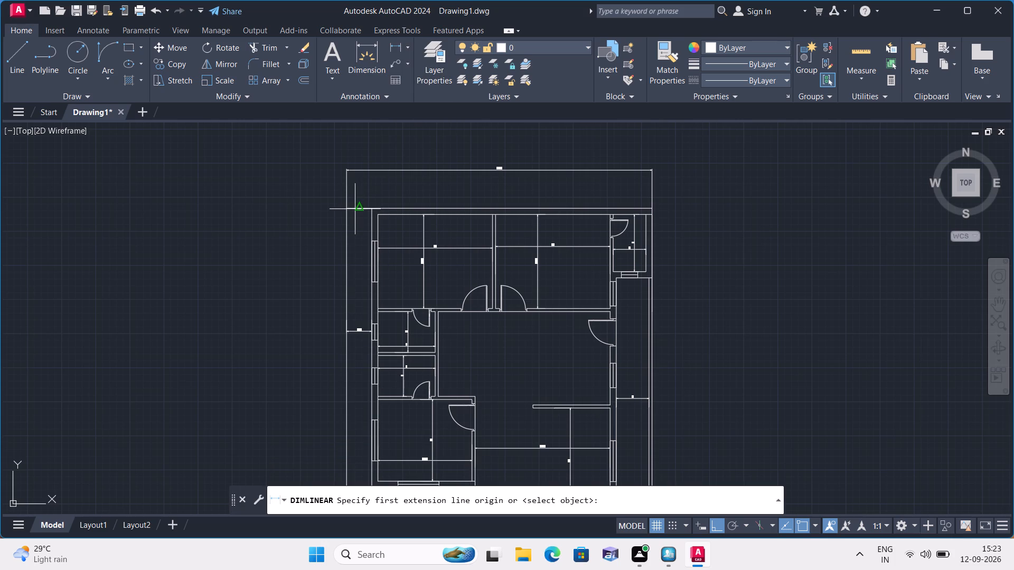
click(350, 210)
scroll(316, 227, down, 1)
middle_drag(316, 227, 288, 77)
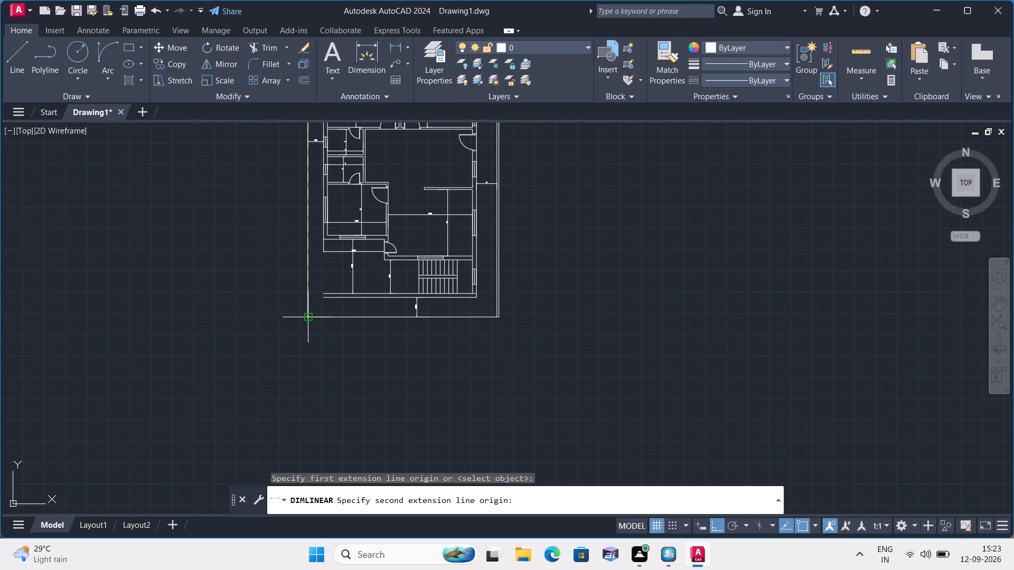
click(309, 317)
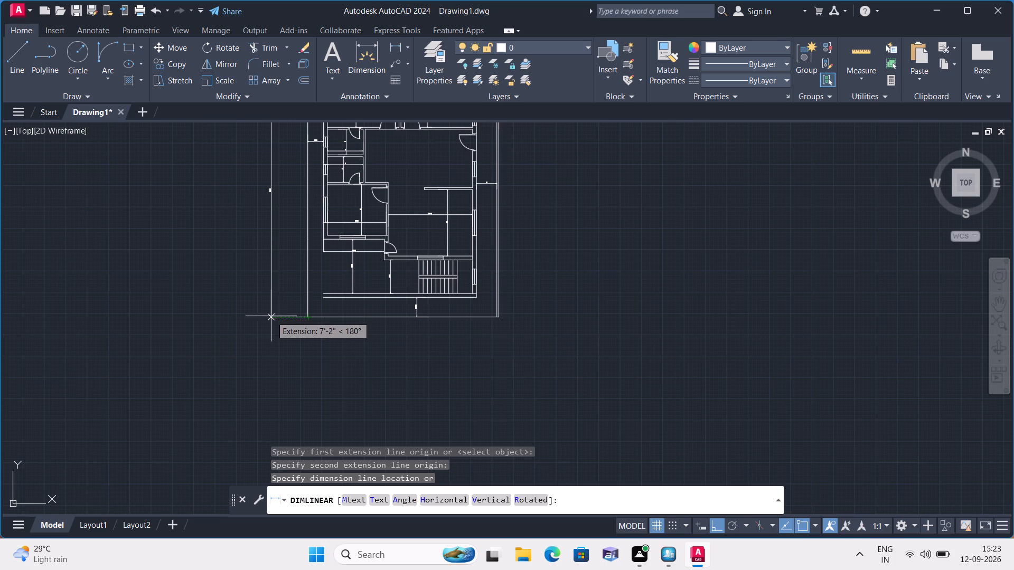
scroll(254, 301, up, 1)
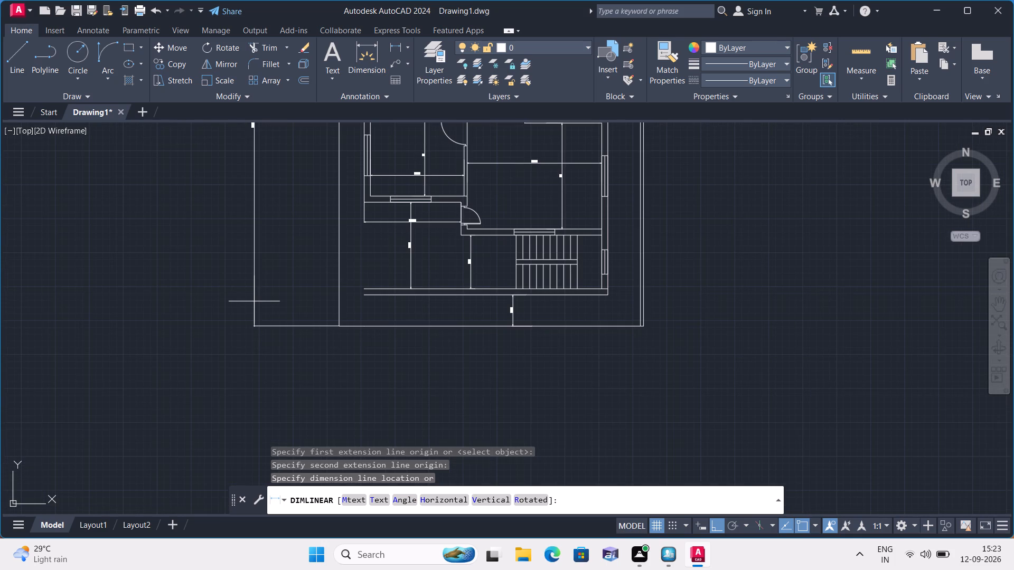
click(254, 301)
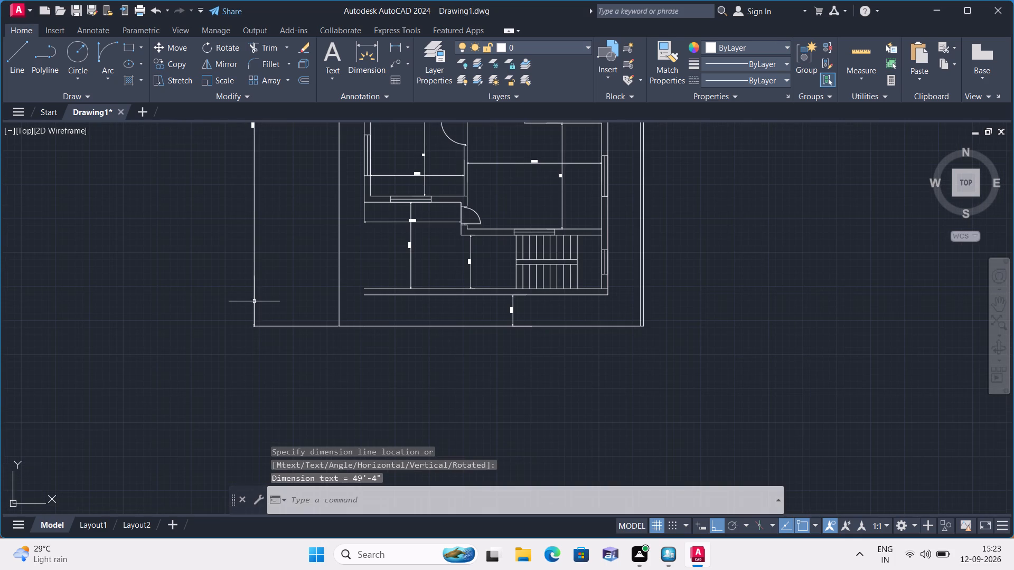
key(Escape)
Change the text of the overall horizontal dimension above the plan to 38'.
middle_drag(265, 273, 216, 520)
scroll(265, 273, down, 1)
scroll(351, 269, up, 3)
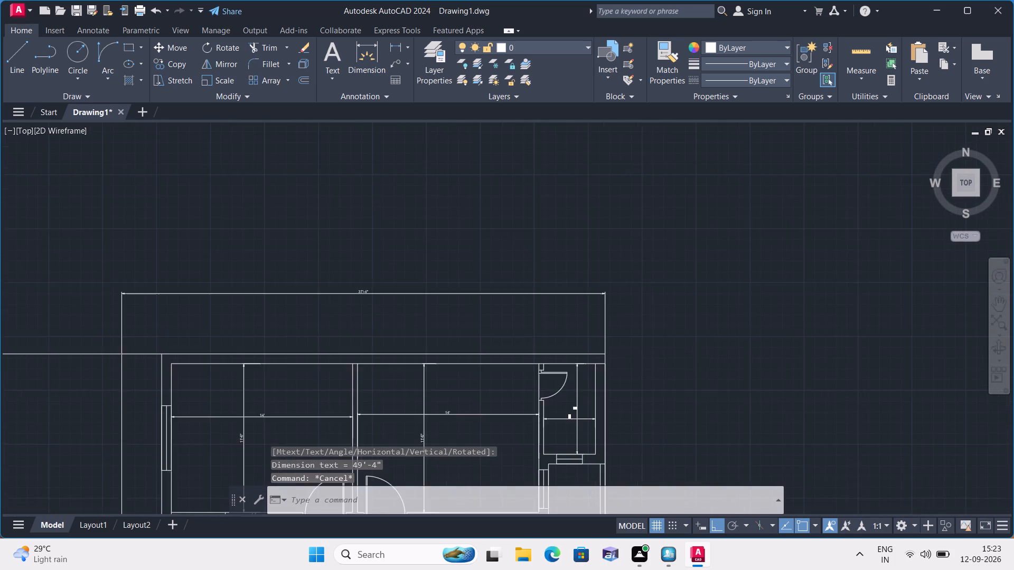
scroll(390, 324, up, 1)
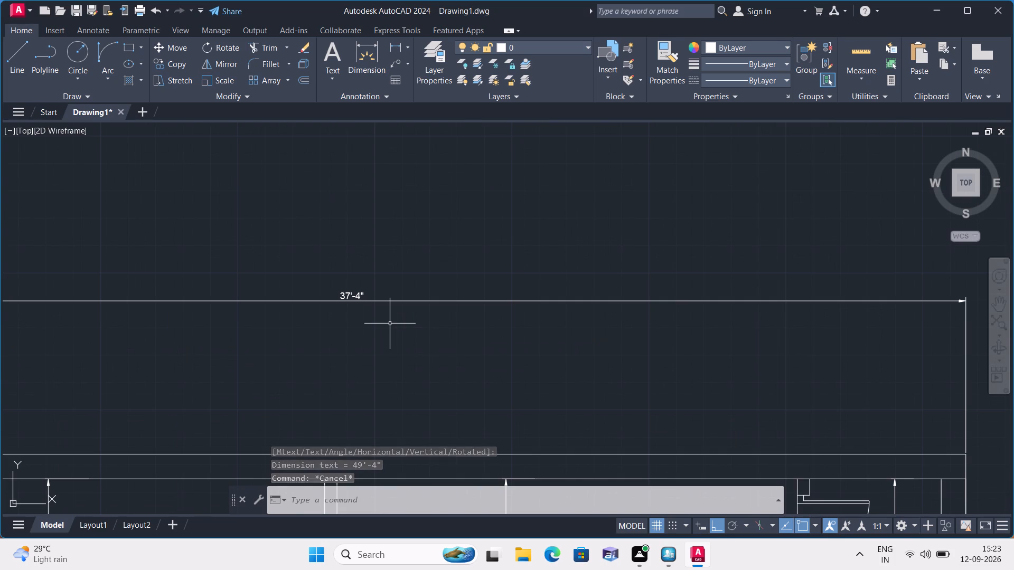
scroll(360, 298, up, 2)
double_click(339, 290)
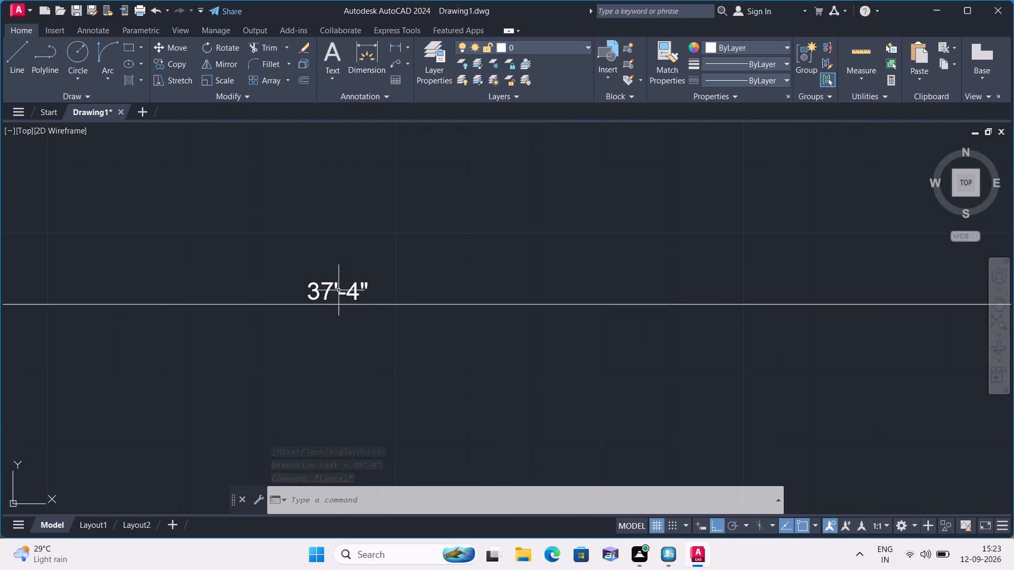
key(BackSpace)
key(BackSpace)
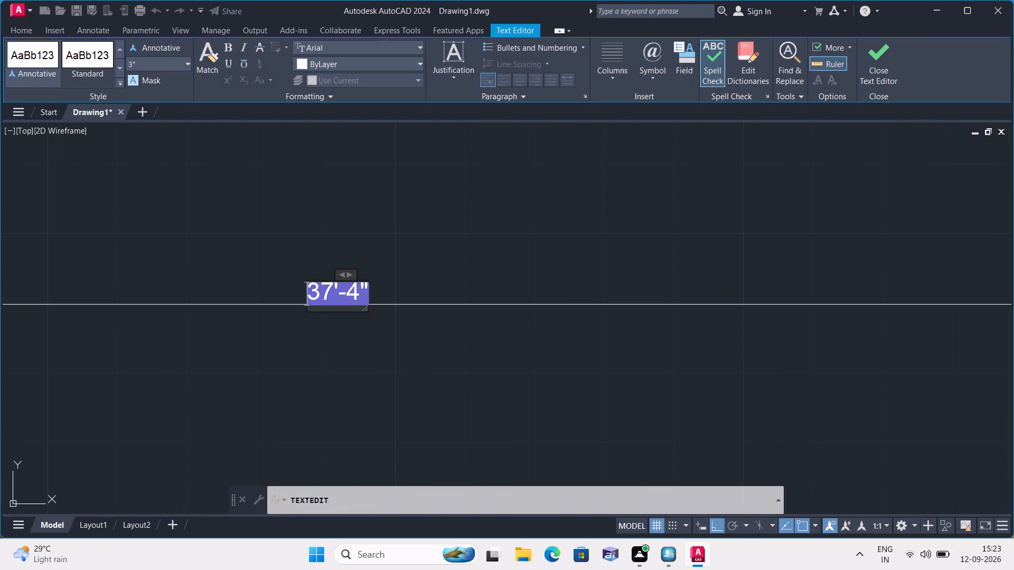
click(368, 293)
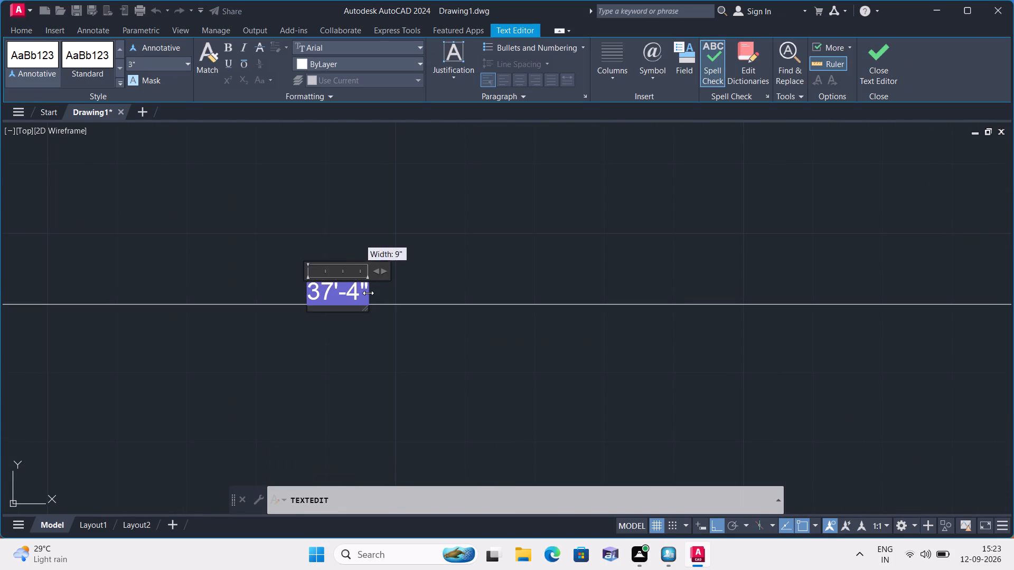
click(367, 293)
click(349, 291)
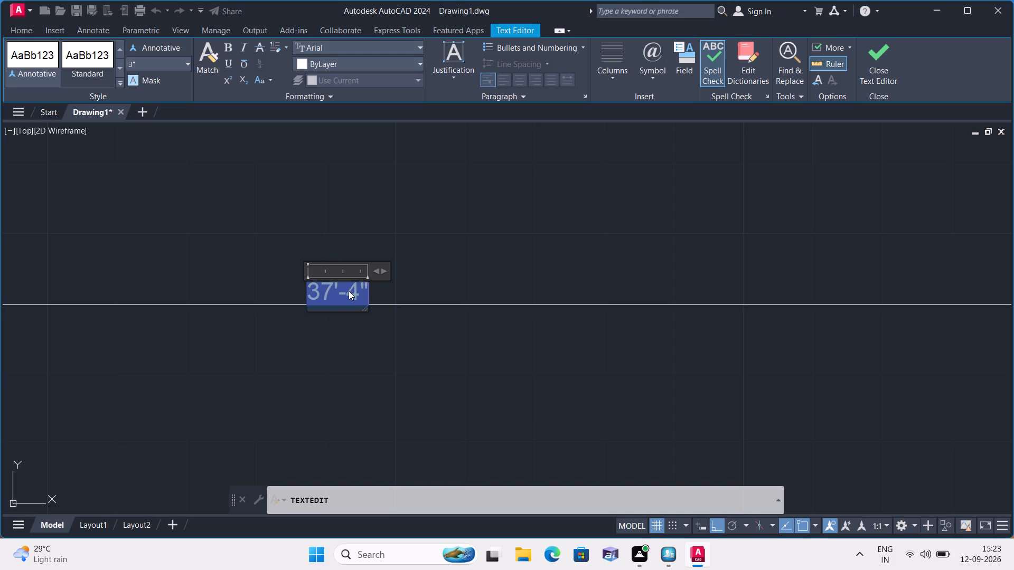
key(BackSpace)
text(38')
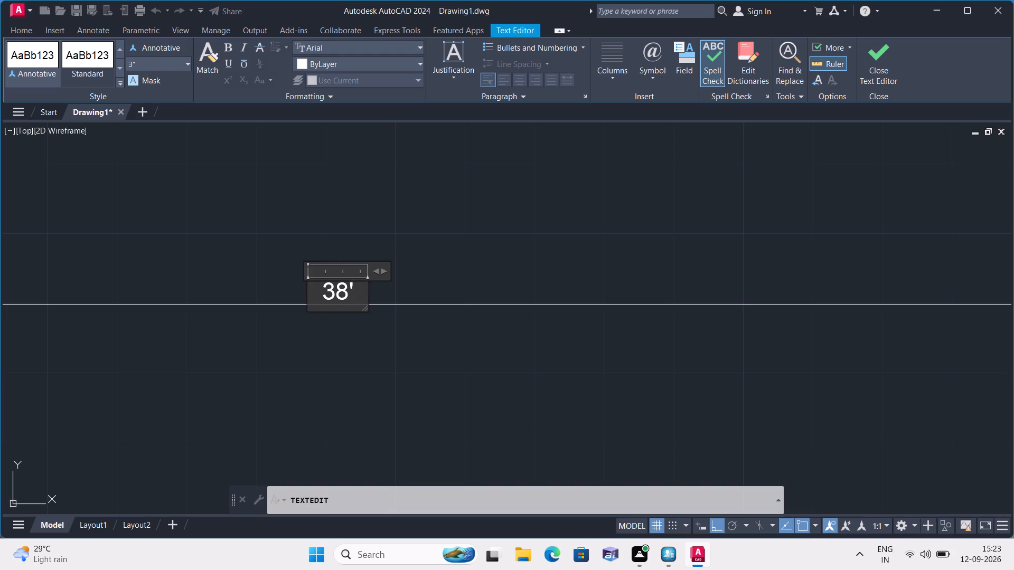
click(381, 354)
scroll(380, 354, down, 1)
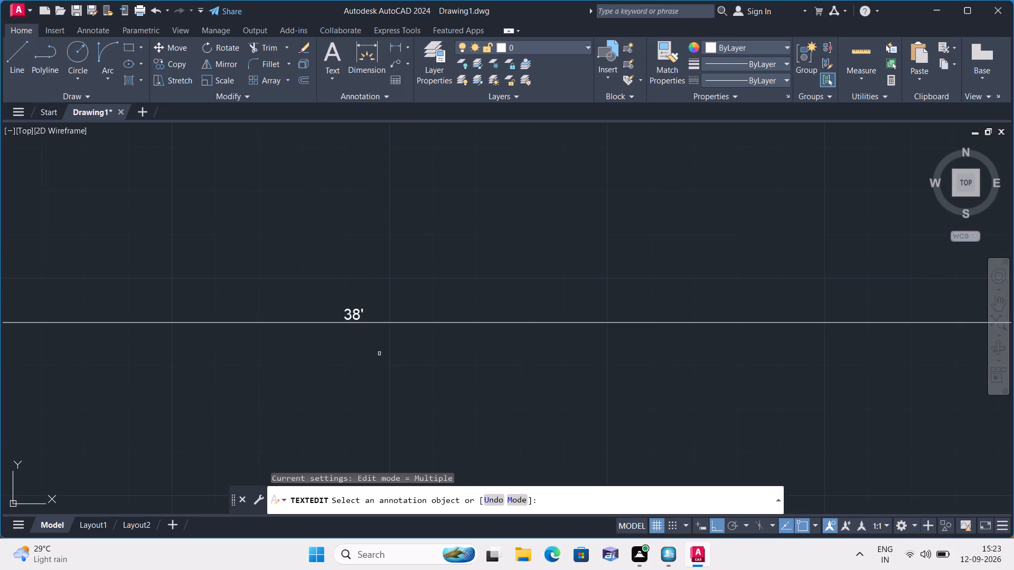
scroll(382, 356, down, 4)
key(Escape)
Select the horizontal and vertical dimensions inside the two large upper rooms and the small upper-right room.
middle_drag(303, 372, 317, 277)
scroll(281, 356, up, 2)
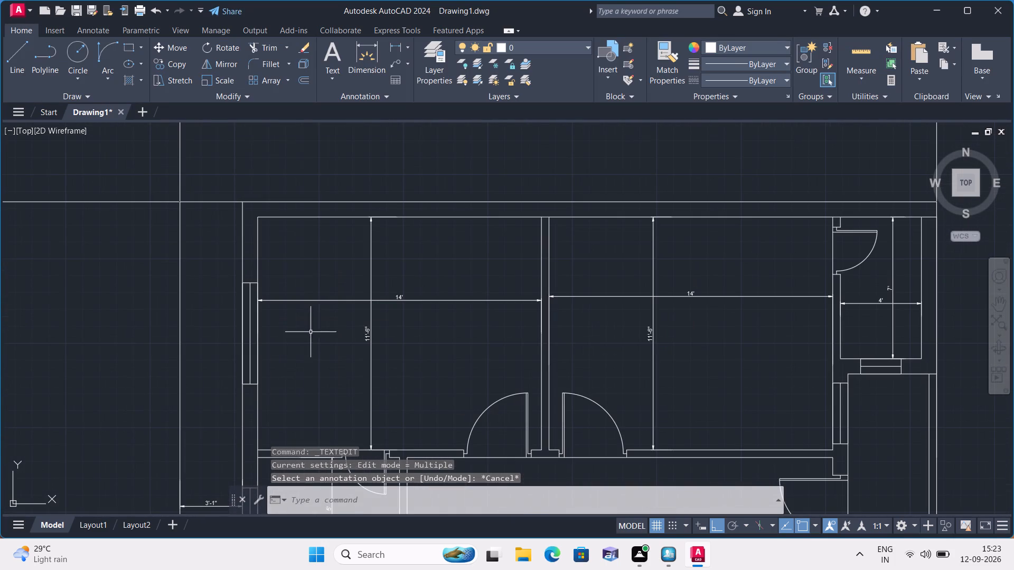
scroll(396, 344, up, 1)
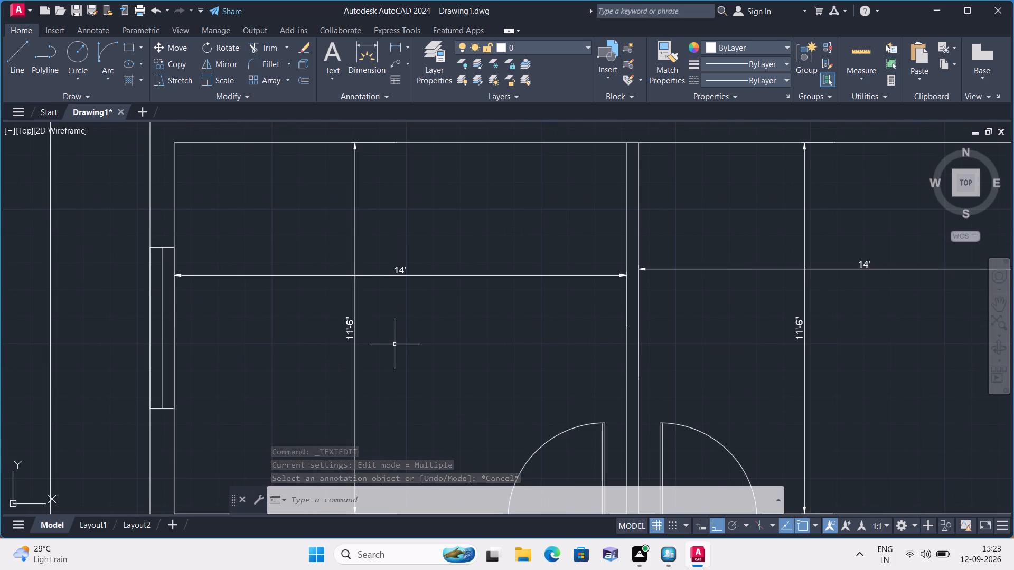
scroll(396, 338, up, 1)
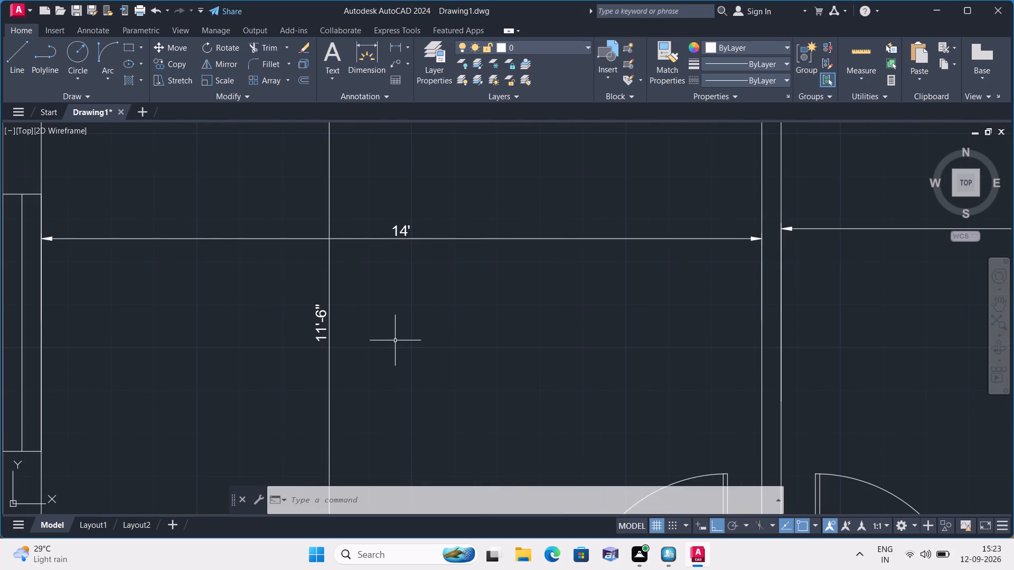
click(398, 359)
click(285, 199)
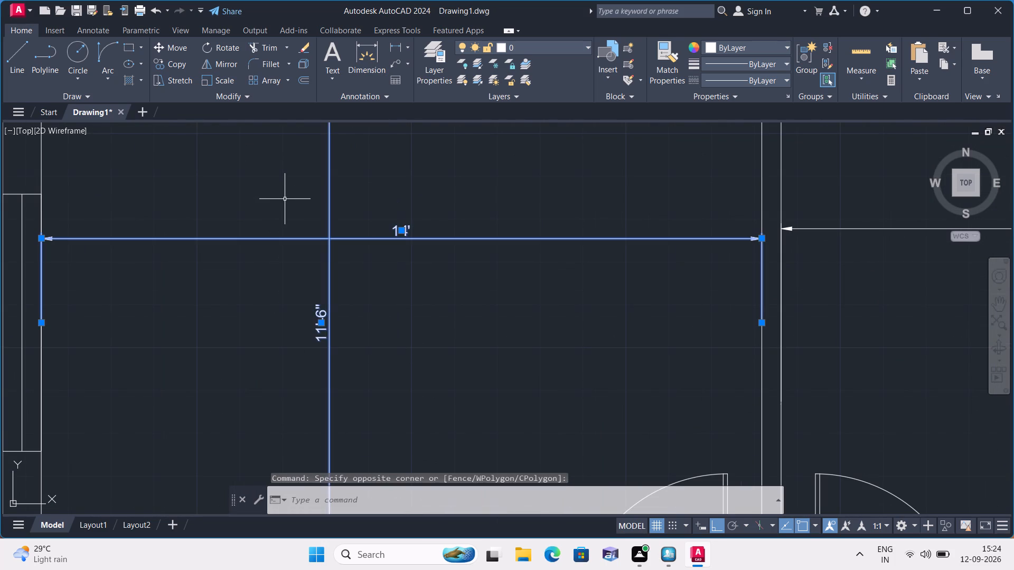
scroll(285, 199, down, 3)
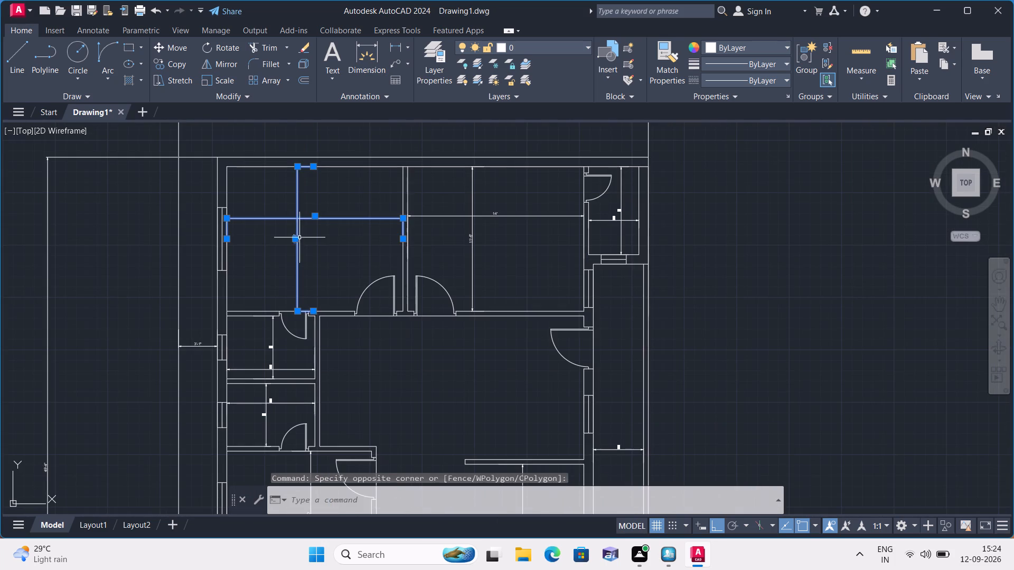
scroll(472, 253, up, 2)
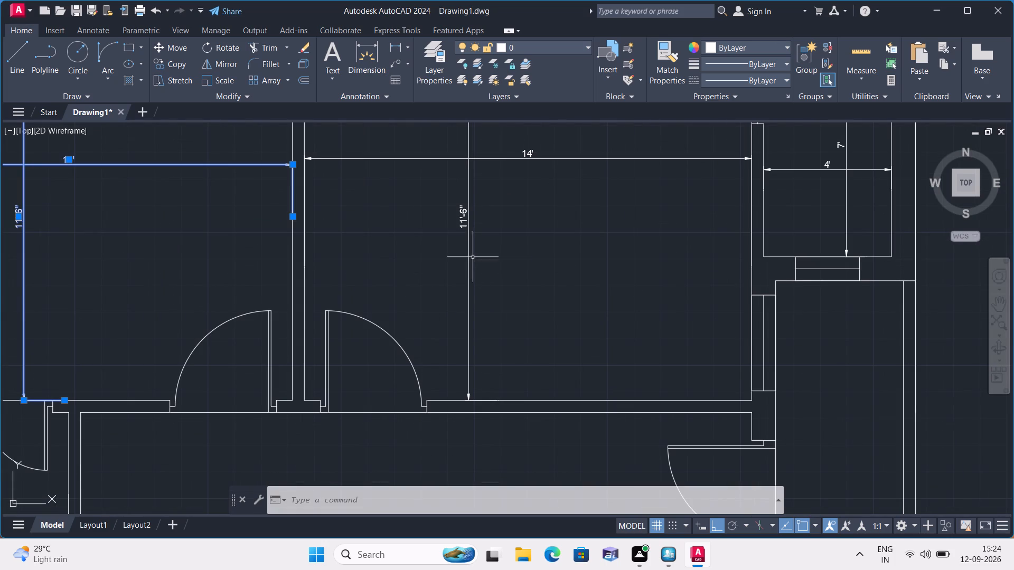
click(532, 262)
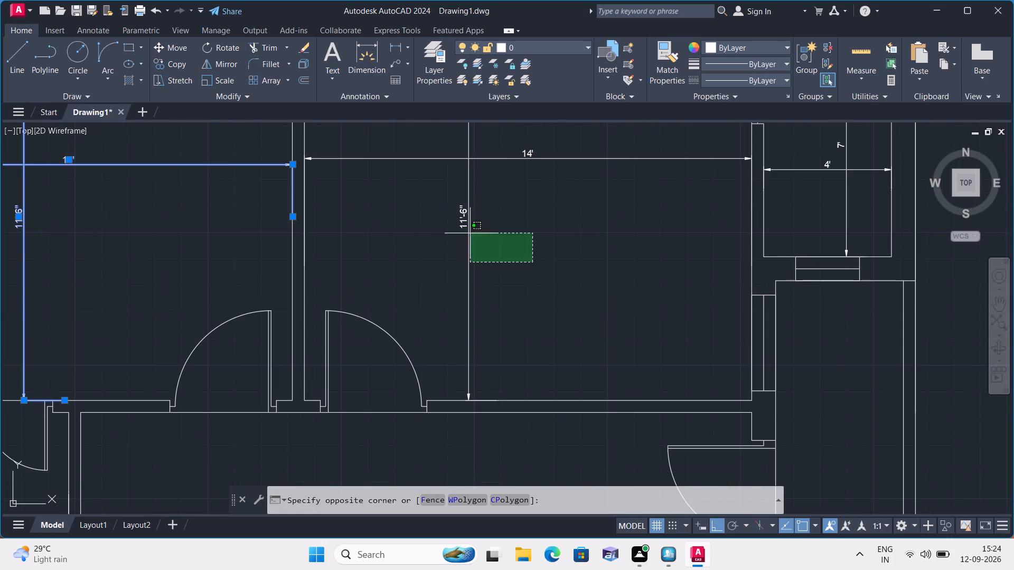
click(415, 132)
scroll(576, 239, down, 1)
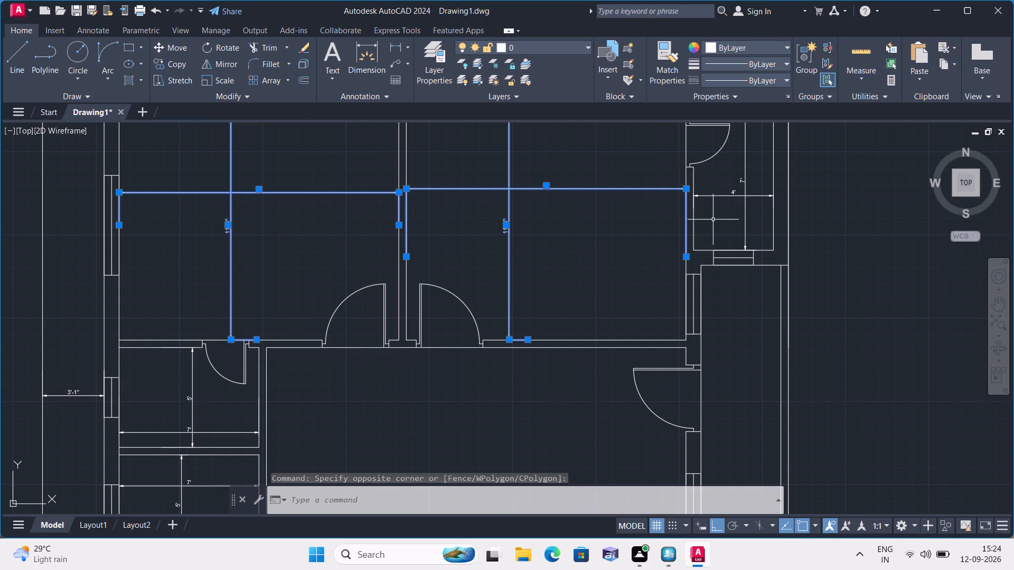
scroll(727, 221, up, 1)
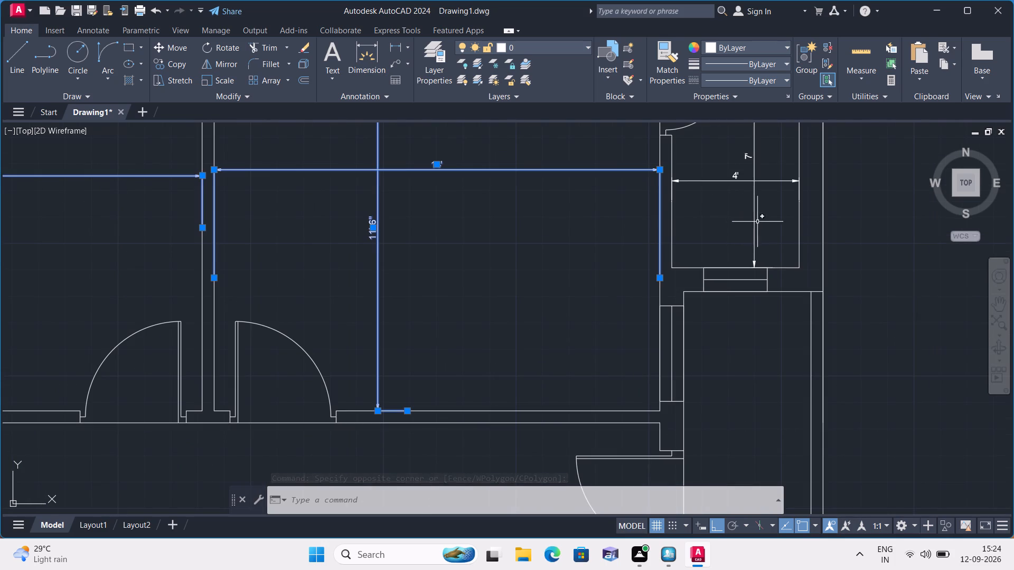
click(764, 220)
click(729, 154)
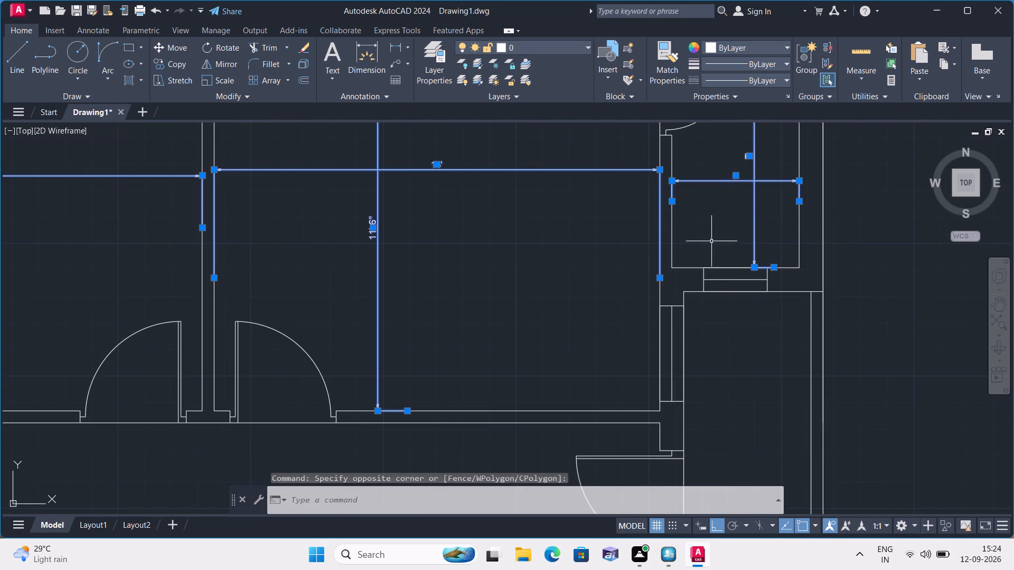
middle_drag(522, 320, 520, 270)
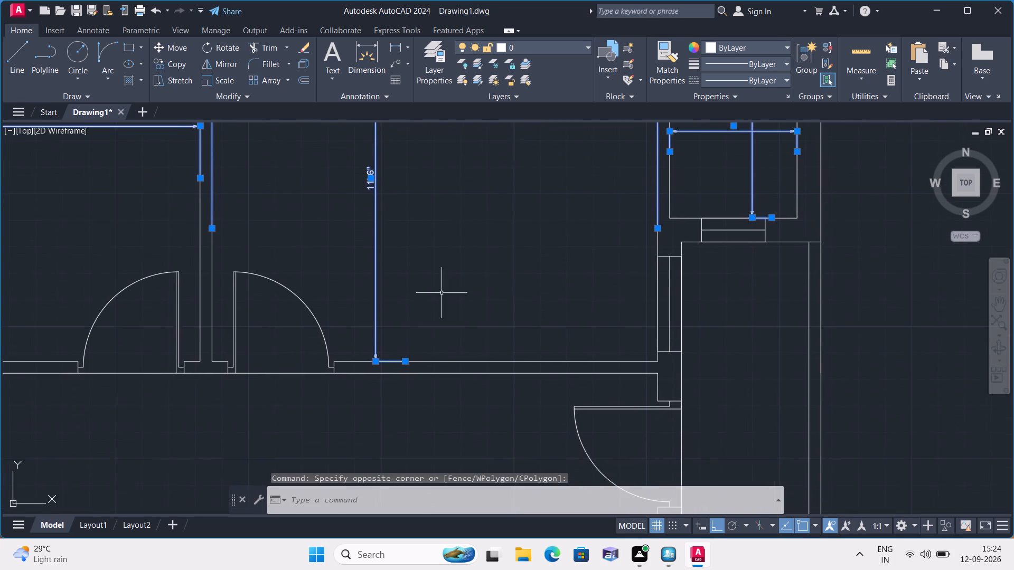
Add the horizontal and vertical dimensions of the two small stacked rooms on the plan's left side to the selection.
scroll(341, 293, down, 2)
middle_drag(200, 283, 290, 226)
scroll(242, 305, up, 2)
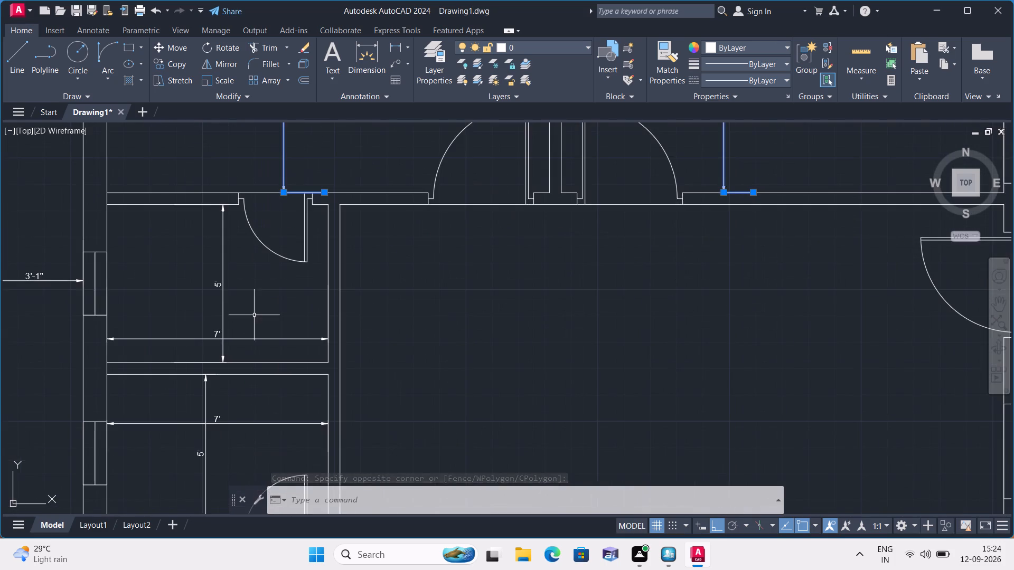
scroll(254, 315, up, 2)
click(243, 387)
click(117, 337)
scroll(135, 337, down, 2)
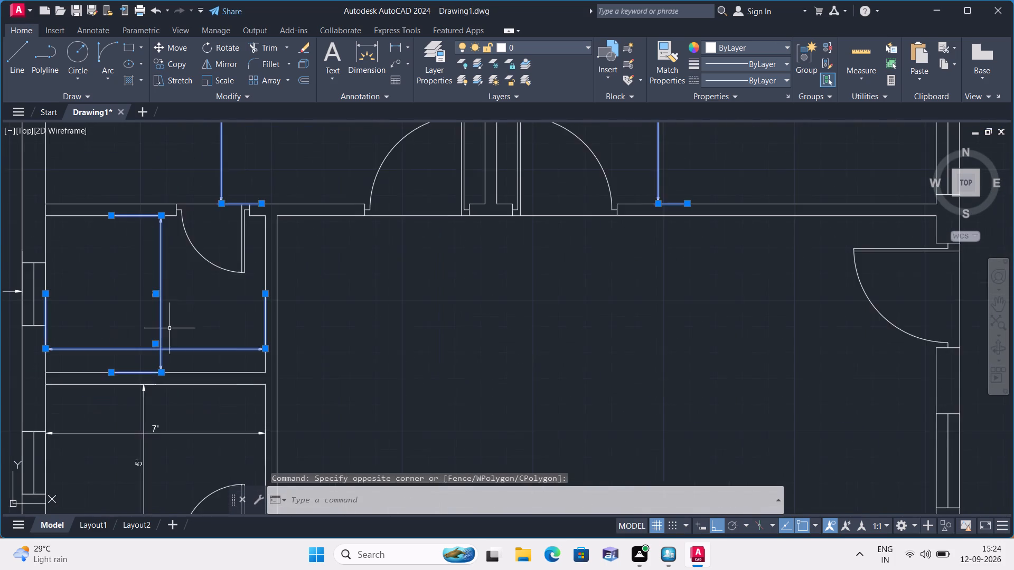
middle_drag(171, 328, 199, 222)
drag(215, 386, 208, 375)
click(121, 298)
scroll(125, 305, down, 1)
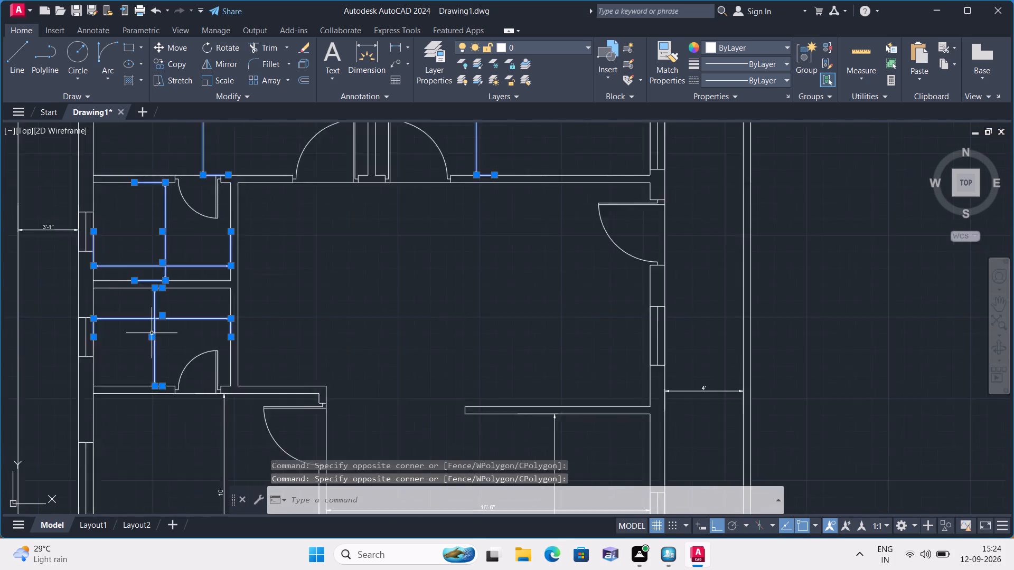
Add the horizontal and vertical dimensions of the lower-left room and large lower-right room to the selection, and erase all selected dimensions.
scroll(152, 333, down, 1)
middle_drag(346, 360, 369, 226)
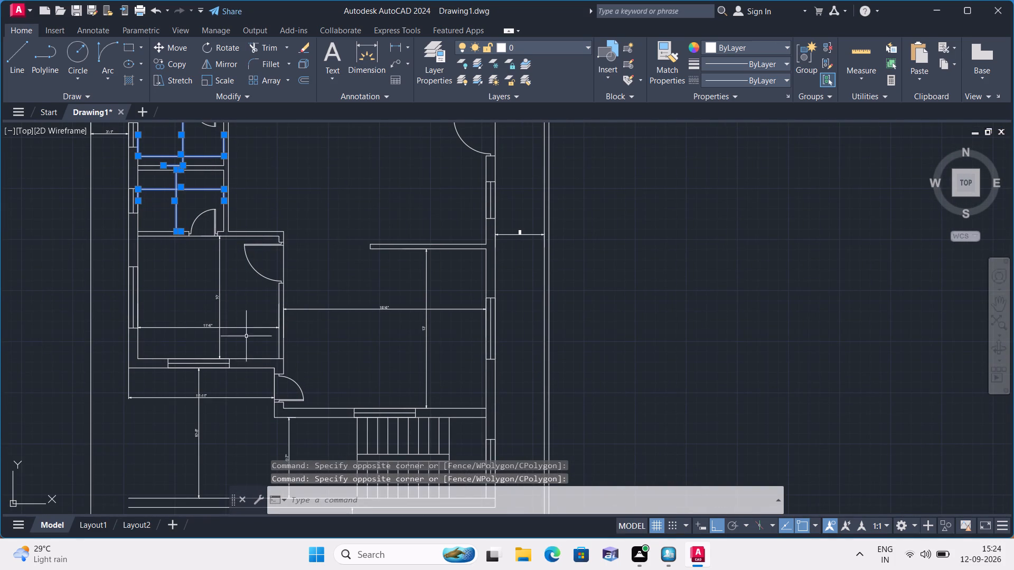
scroll(212, 373, up, 2)
click(273, 326)
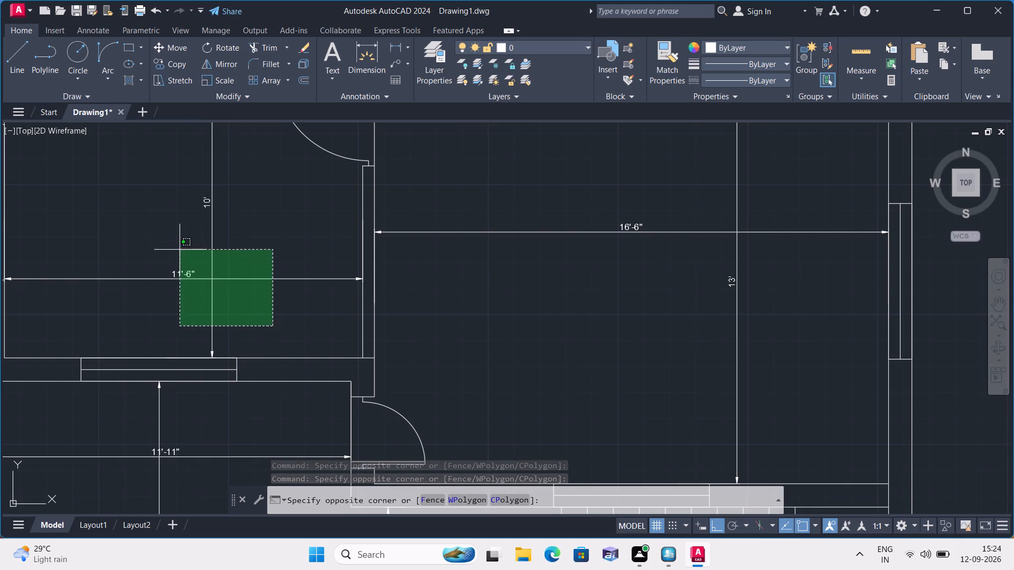
click(173, 242)
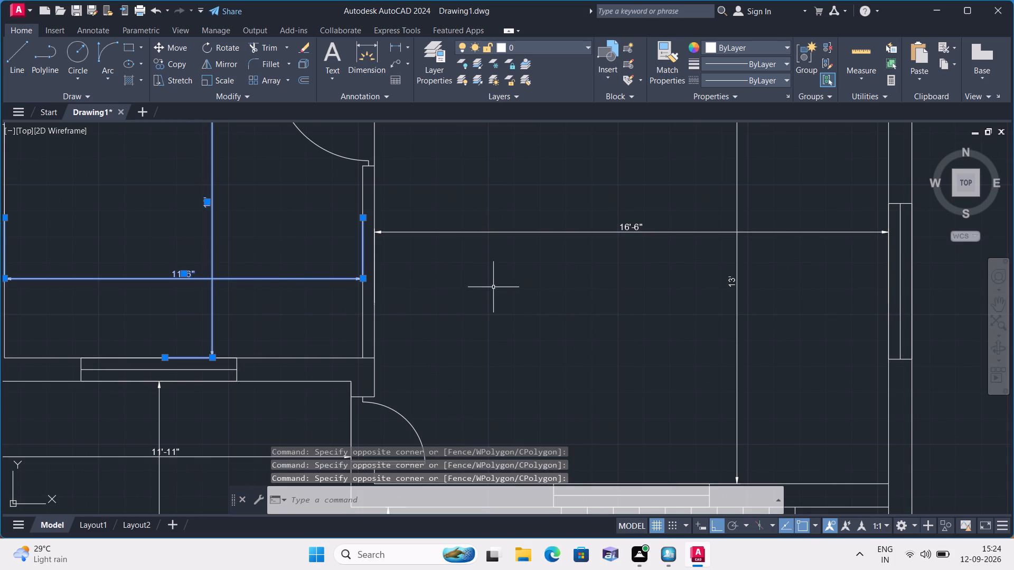
scroll(496, 293, down, 2)
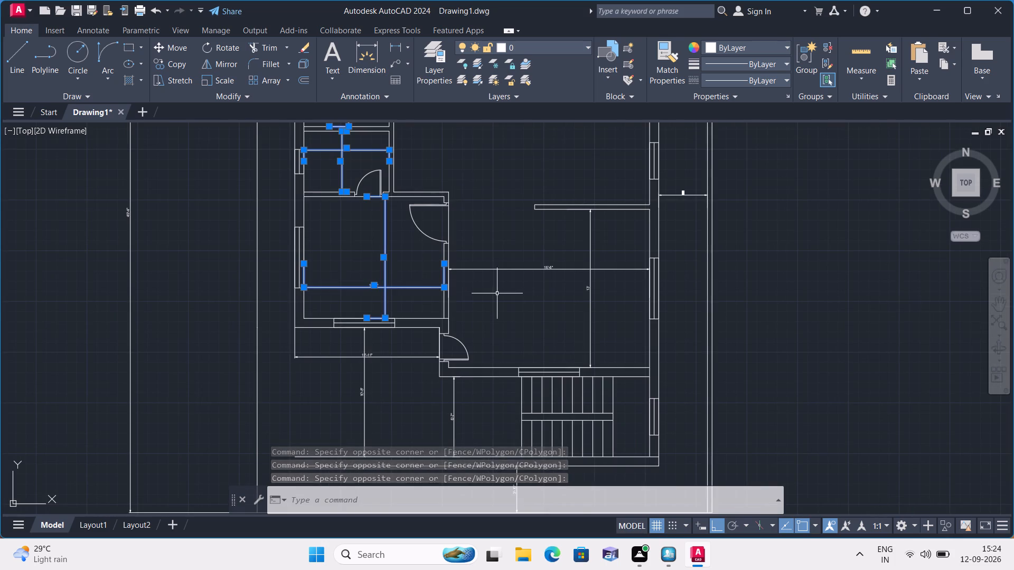
scroll(580, 293, up, 2)
click(622, 298)
click(529, 209)
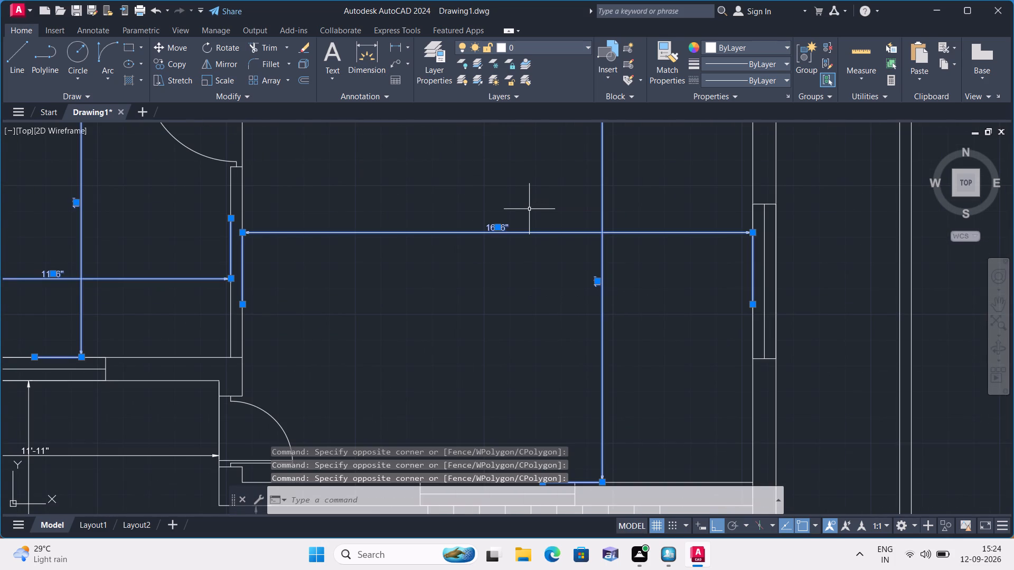
scroll(529, 209, down, 2)
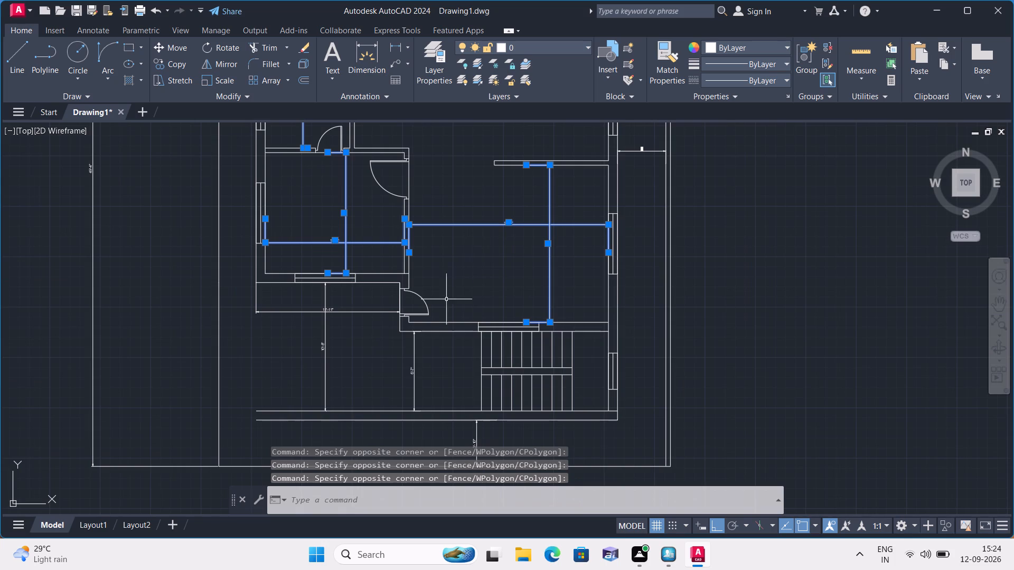
middle_drag(348, 345, 331, 271)
scroll(324, 294, up, 1)
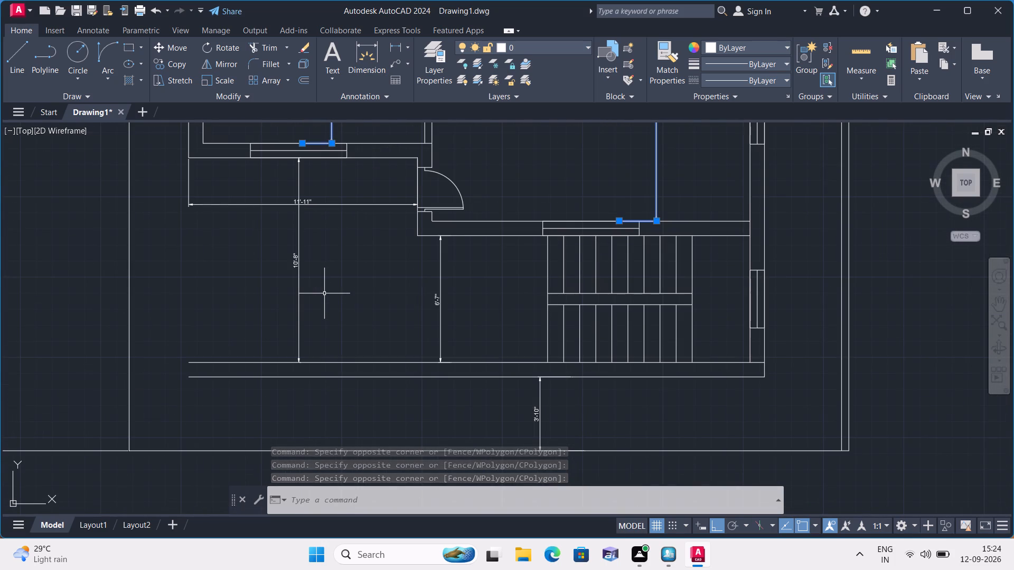
scroll(317, 253, up, 1)
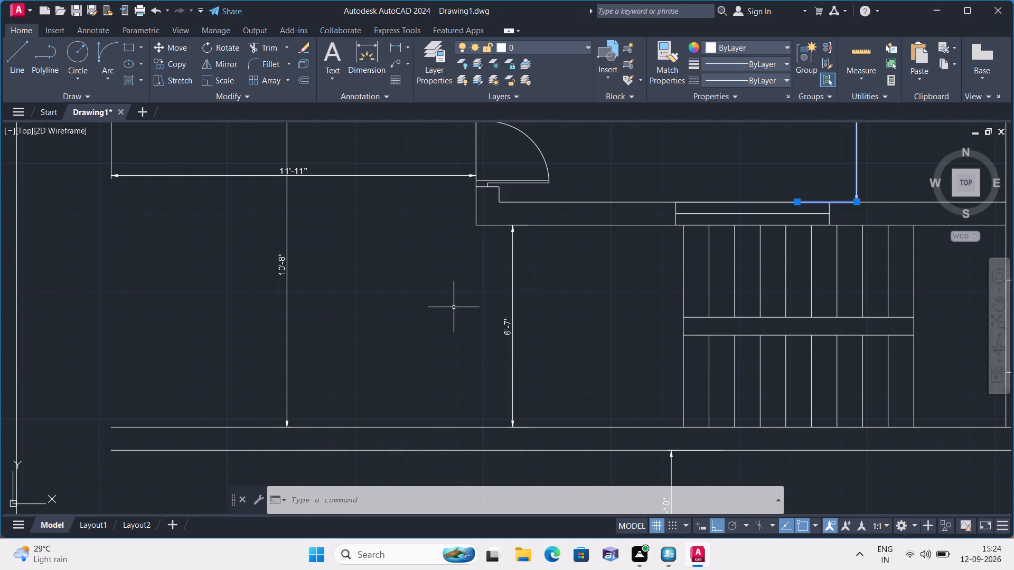
middle_drag(567, 324, 510, 299)
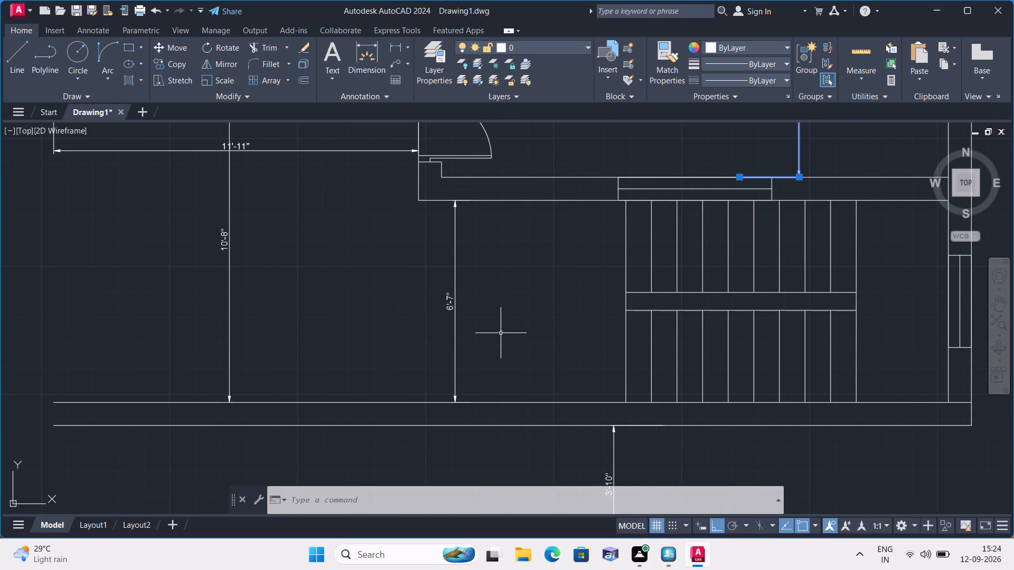
middle_drag(541, 332, 508, 298)
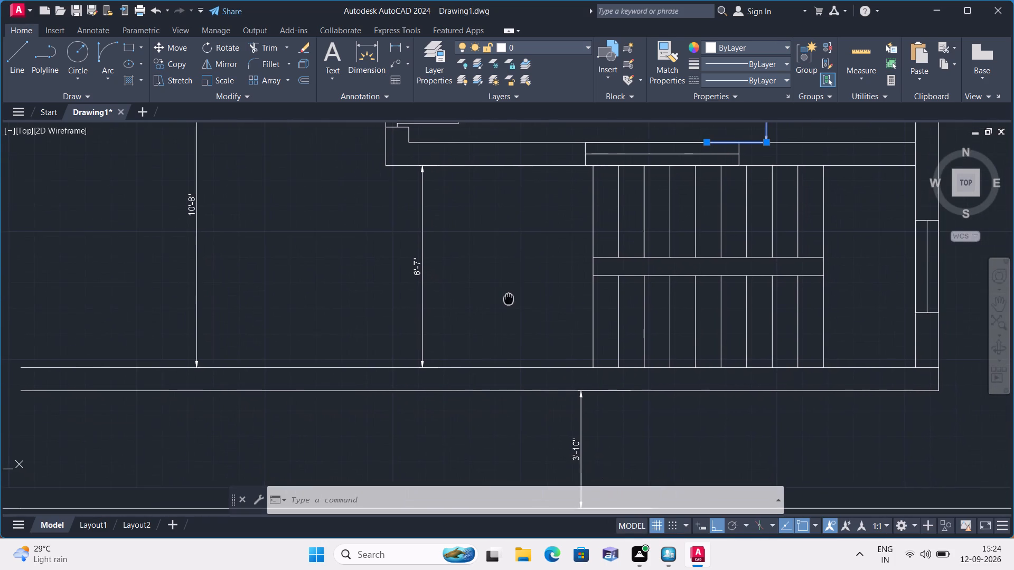
middle_drag(508, 298, 504, 291)
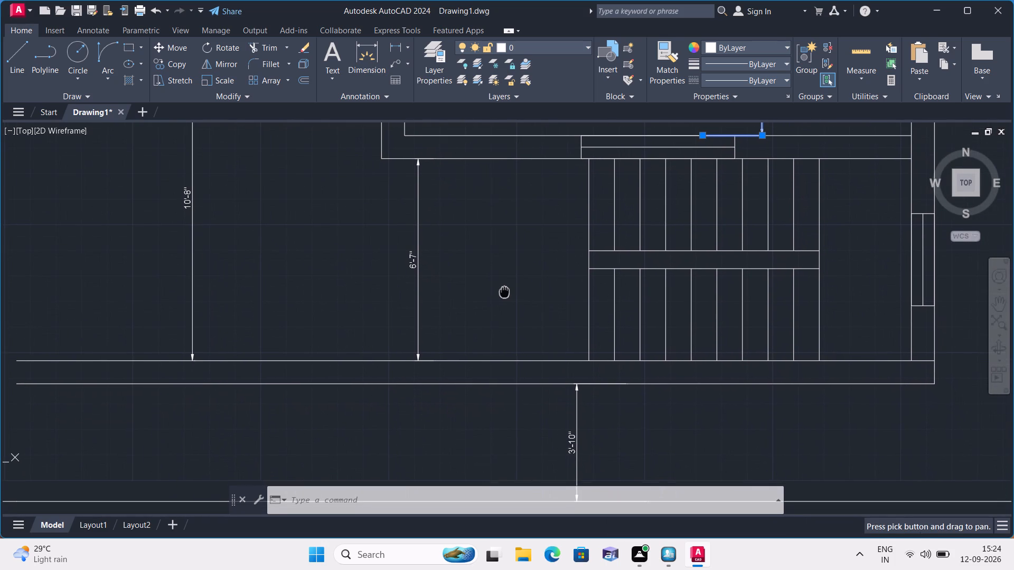
scroll(471, 317, down, 1)
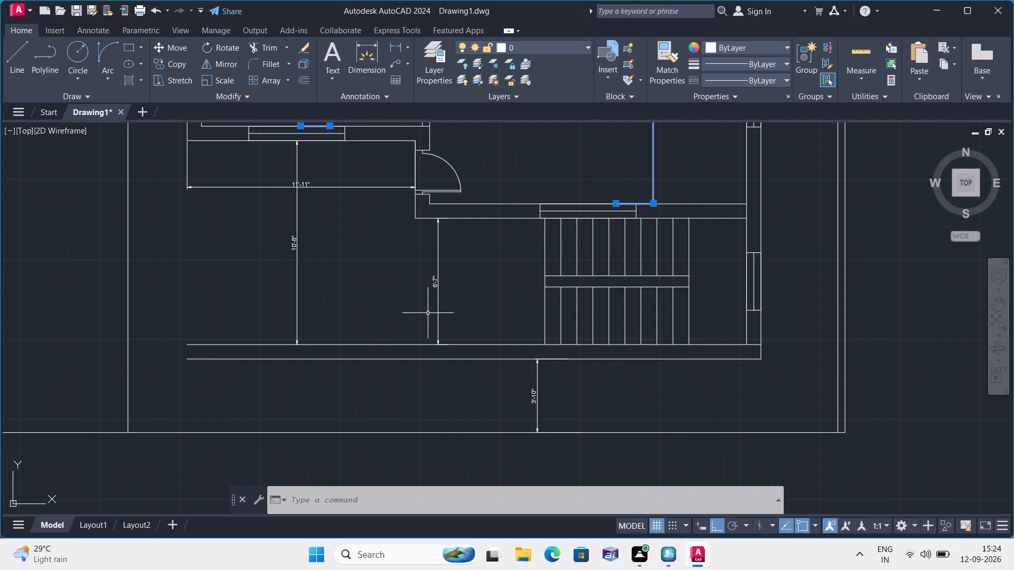
key(Delete)
Erase the 6'-7" vertical dimension between the two walls beside the staircase.
scroll(425, 313, up, 1)
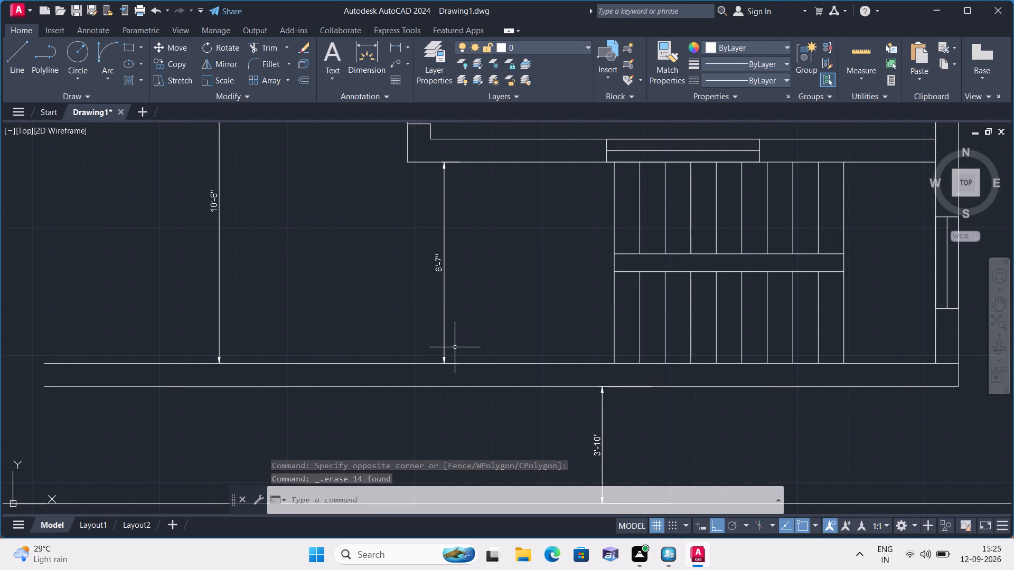
click(444, 359)
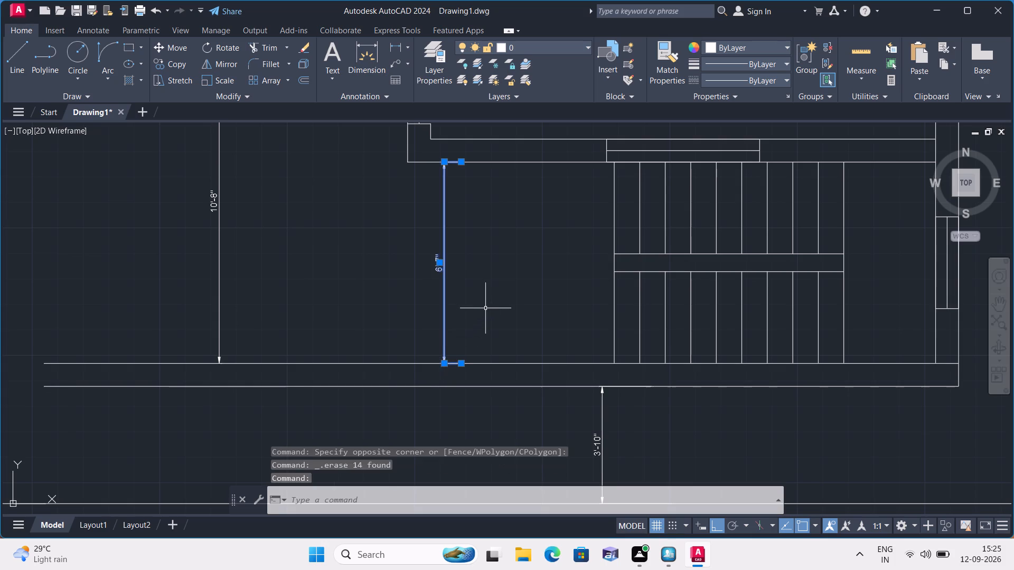
key(Delete)
Add a vertical linear dimension beside the staircase, from the wall's lower face above it down to the bottom outer boundary line.
click(410, 43)
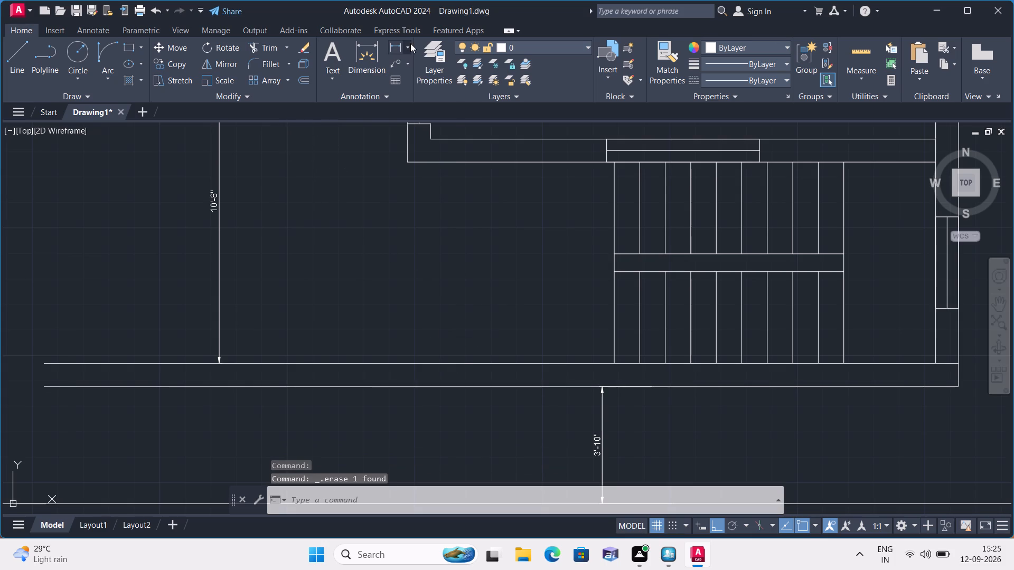
click(418, 69)
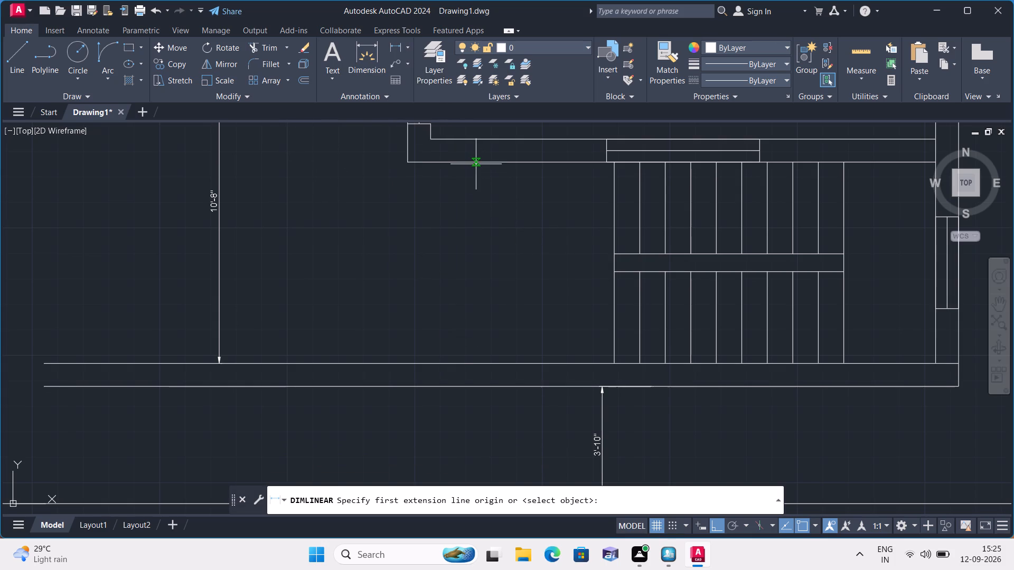
click(475, 161)
middle_drag(472, 248, 456, 204)
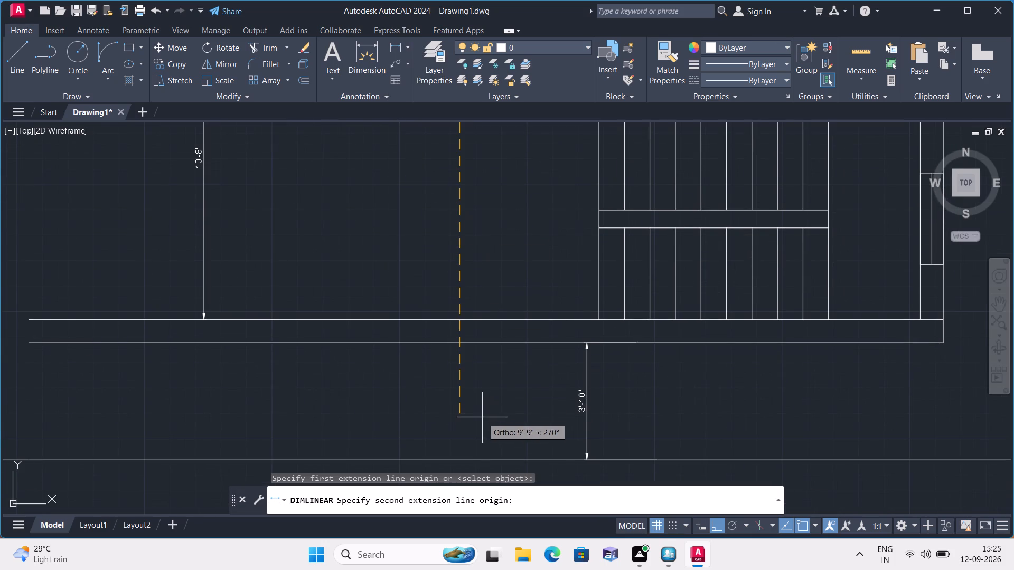
click(458, 460)
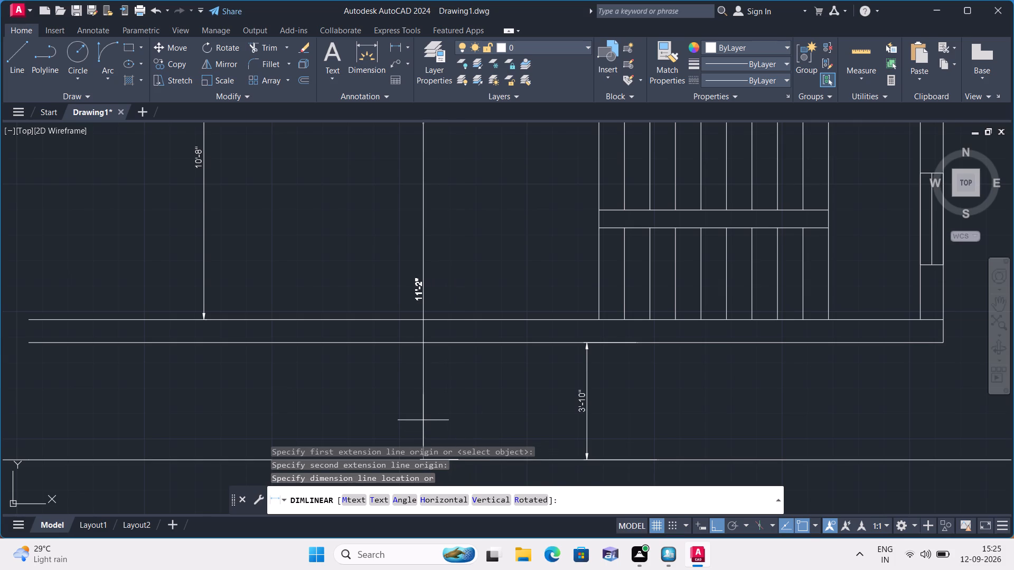
click(423, 420)
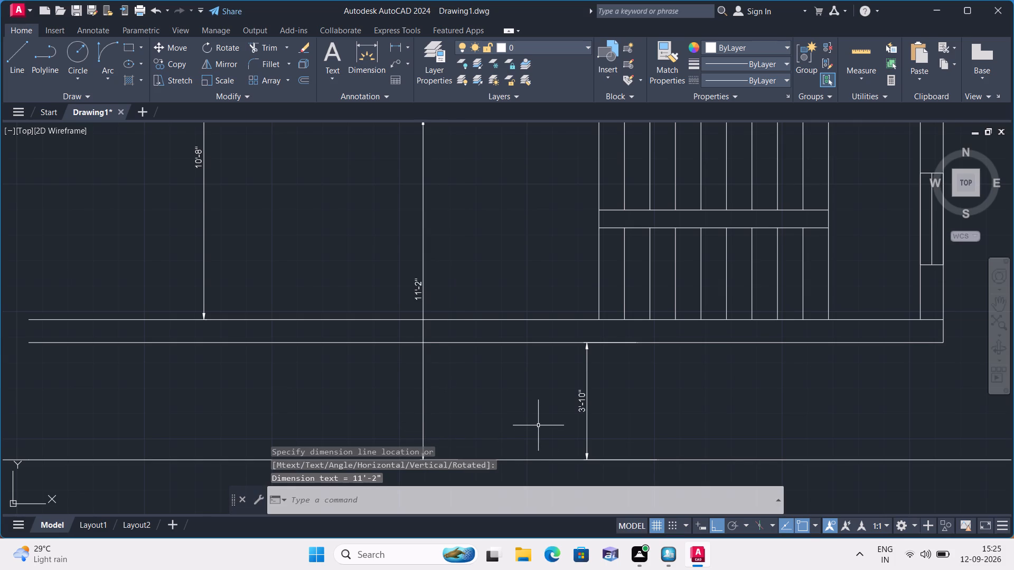
Erase the 10'-8" vertical dimension below the lower-left room's window wall.
scroll(538, 424, down, 1)
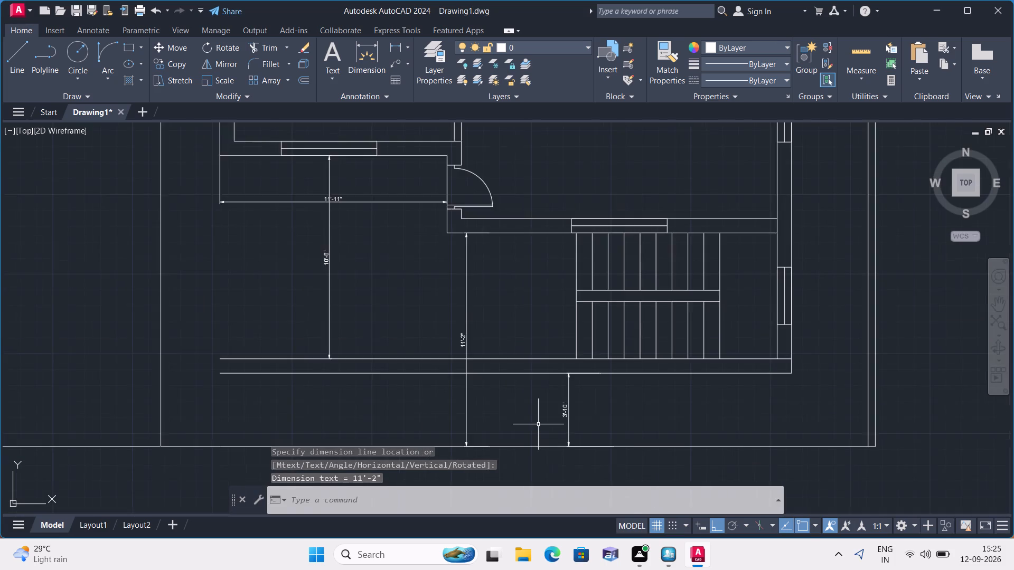
scroll(538, 424, down, 1)
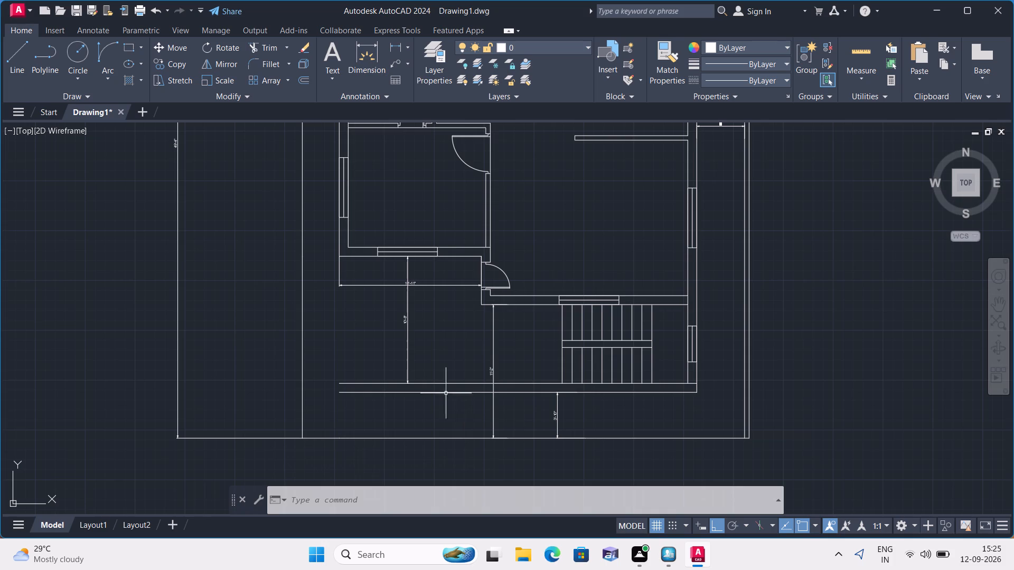
click(409, 348)
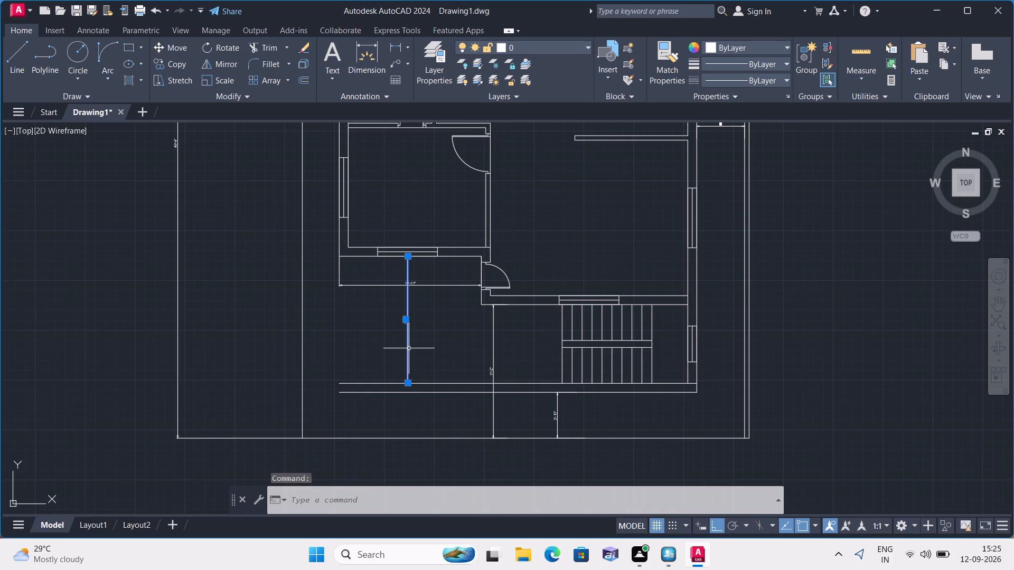
key(Delete)
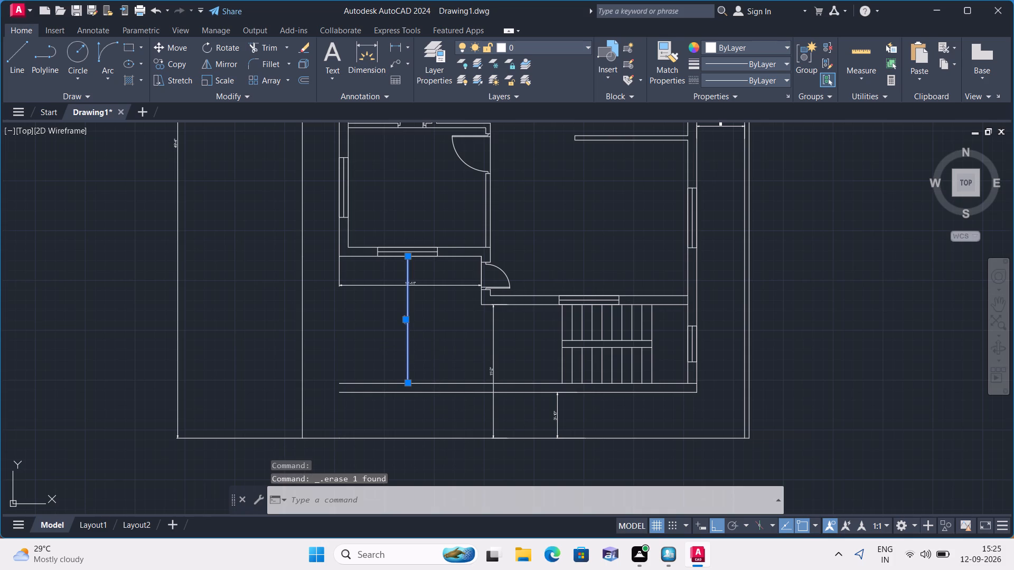
Add a vertical linear dimension from the lower-left room's bottom outer wall face down to the bottom outer boundary line.
click(404, 46)
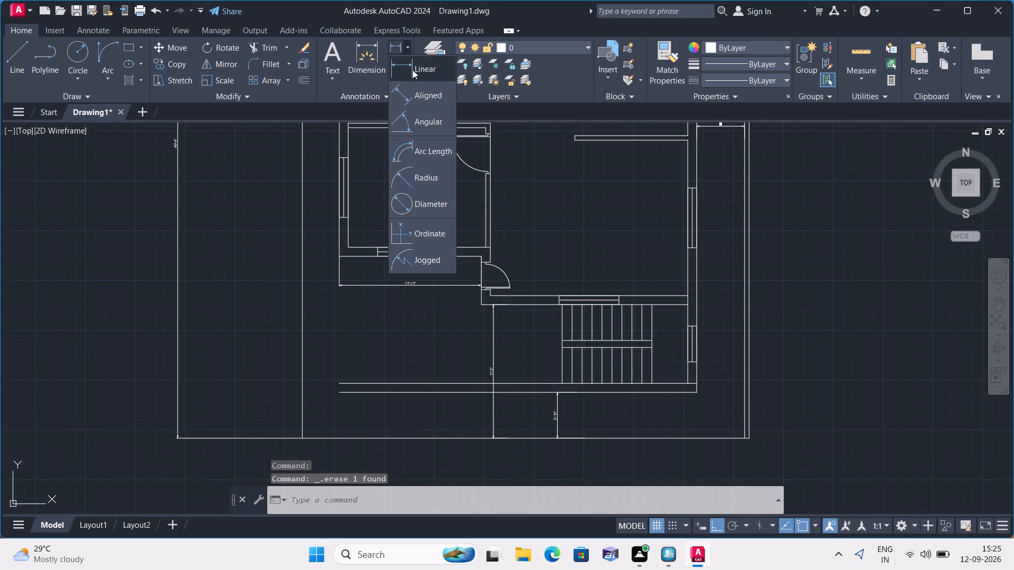
click(412, 69)
click(418, 259)
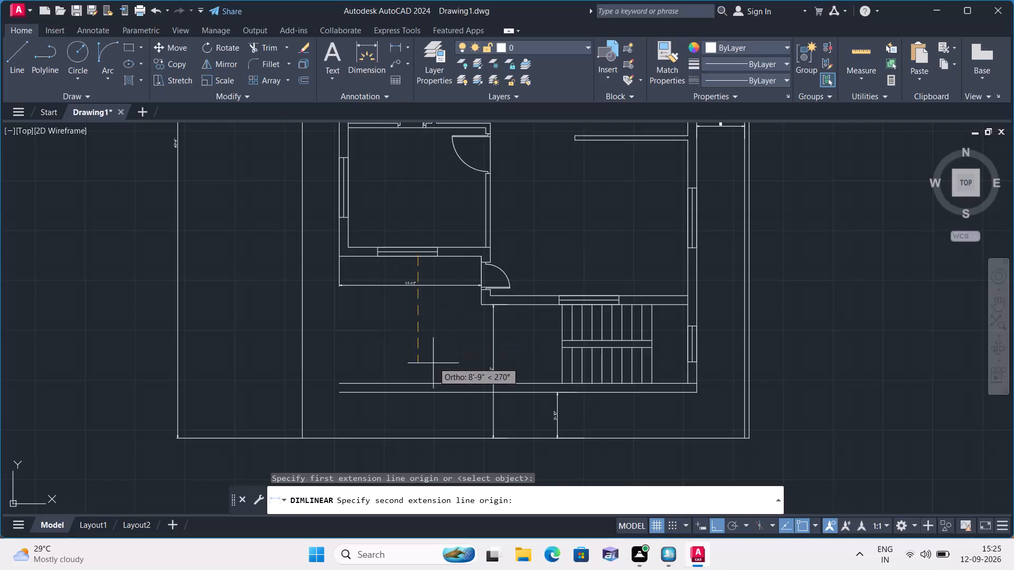
click(421, 440)
click(448, 420)
Change the text of the vertical dimension below the lower-left room to 16'-2"'.
scroll(467, 378, up, 1)
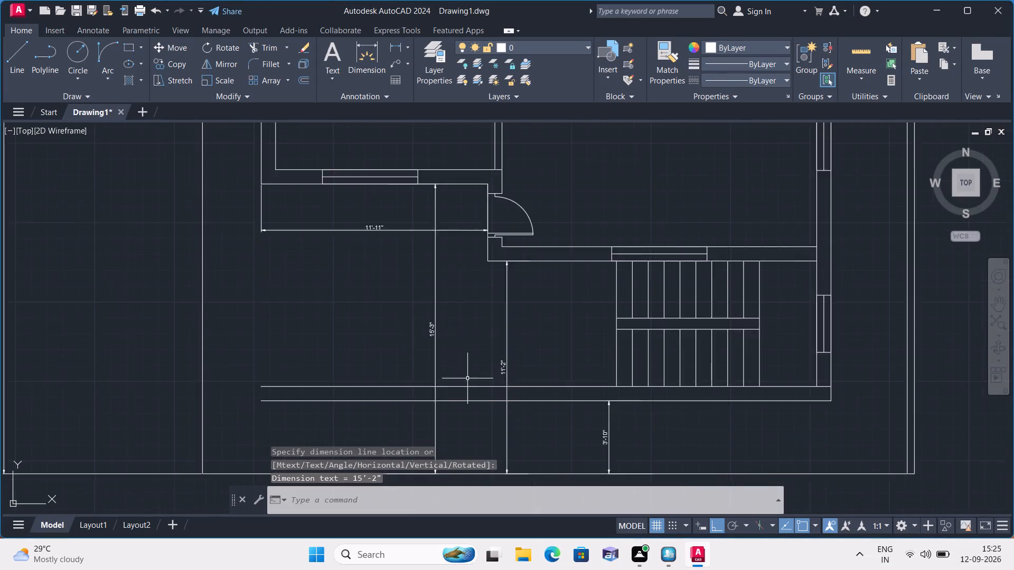
scroll(467, 378, up, 2)
scroll(362, 274, up, 2)
double_click(390, 234)
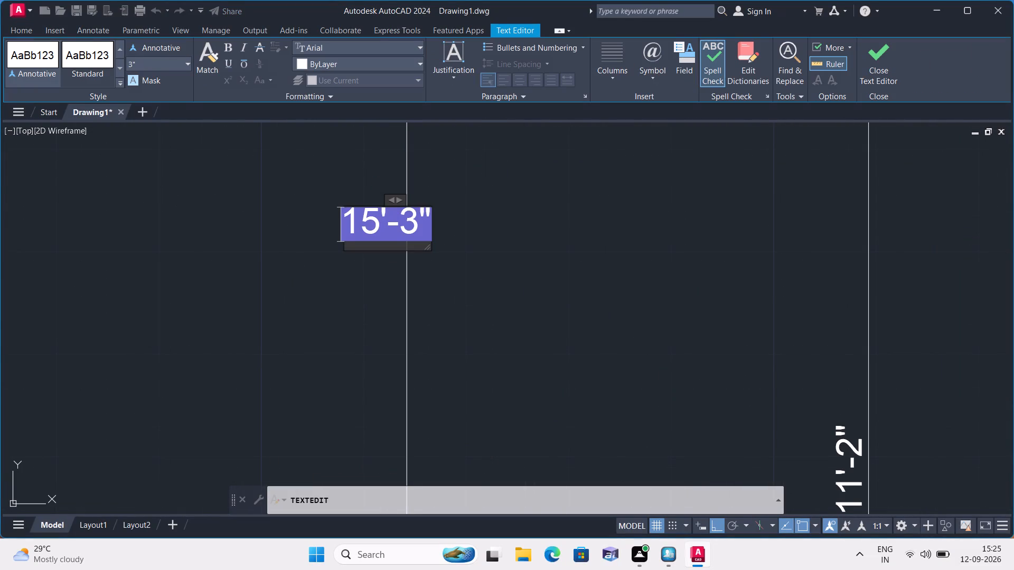
key(BackSpace)
click(397, 233)
key(BackSpace)
text(16')
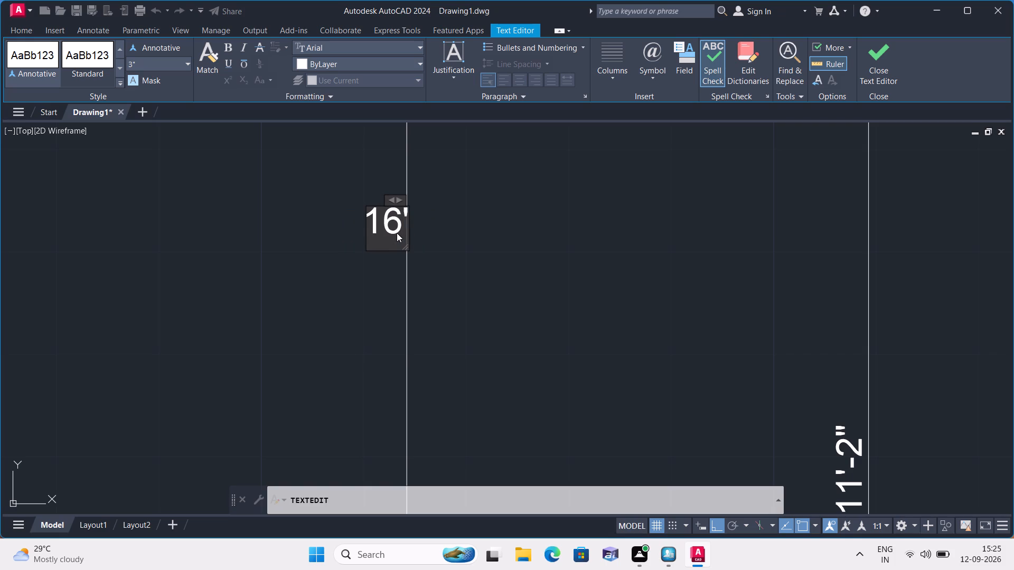
text(-2"')
click(392, 270)
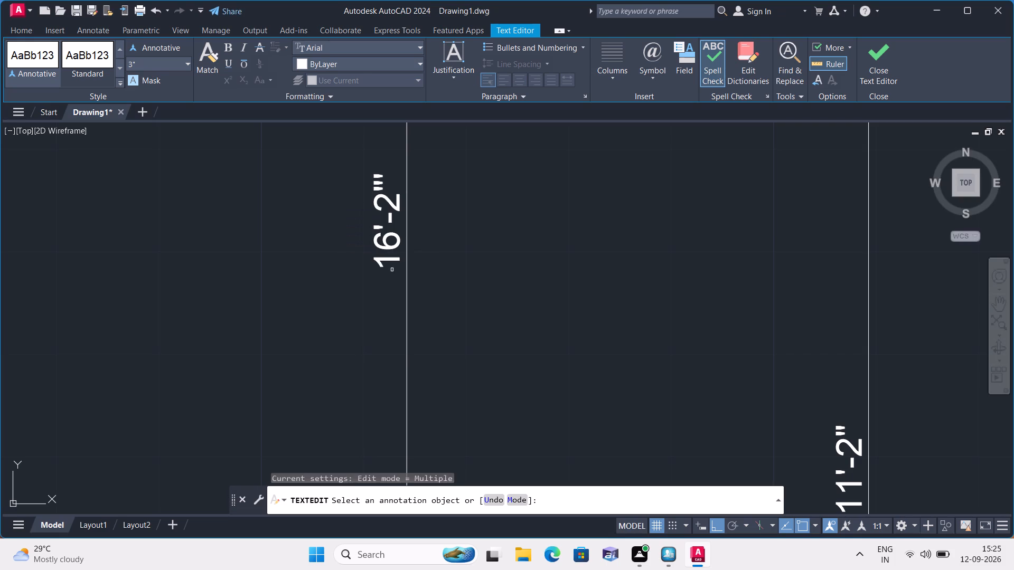
key(Escape)
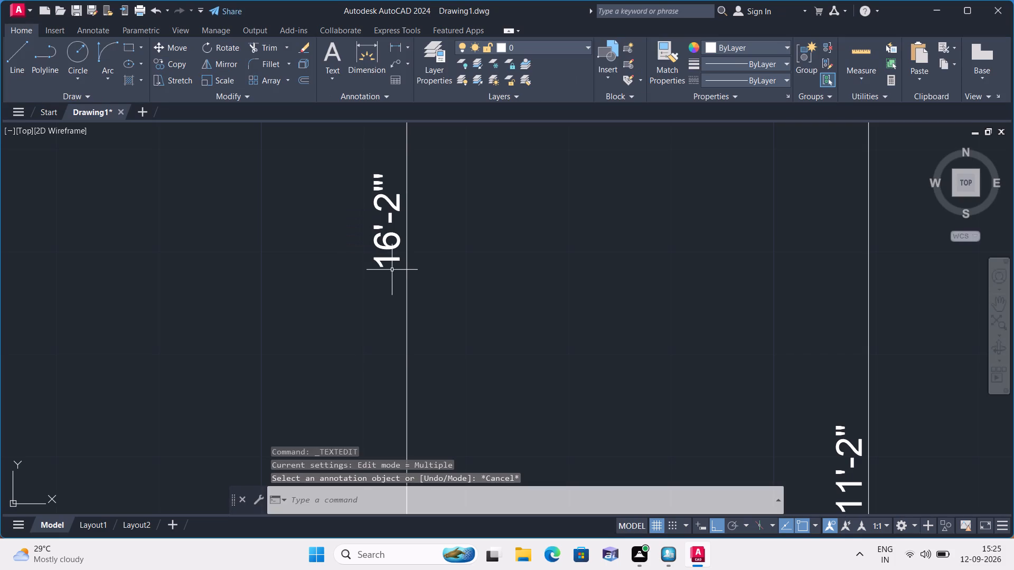
Erase the 11'-11" horizontal dimension below the lower-left room.
scroll(392, 270, down, 5)
scroll(334, 215, up, 1)
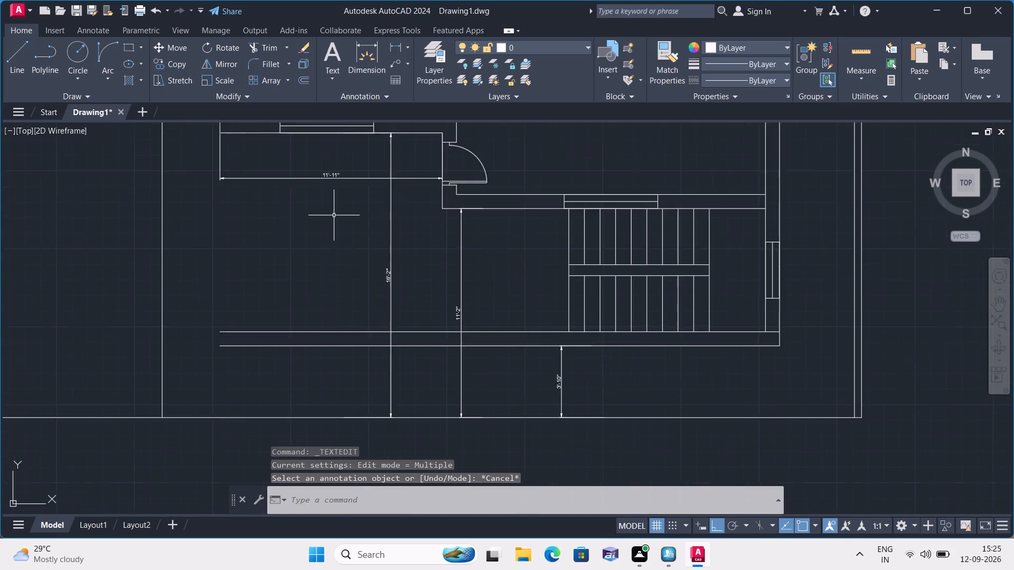
scroll(334, 215, up, 1)
middle_drag(334, 215, 387, 325)
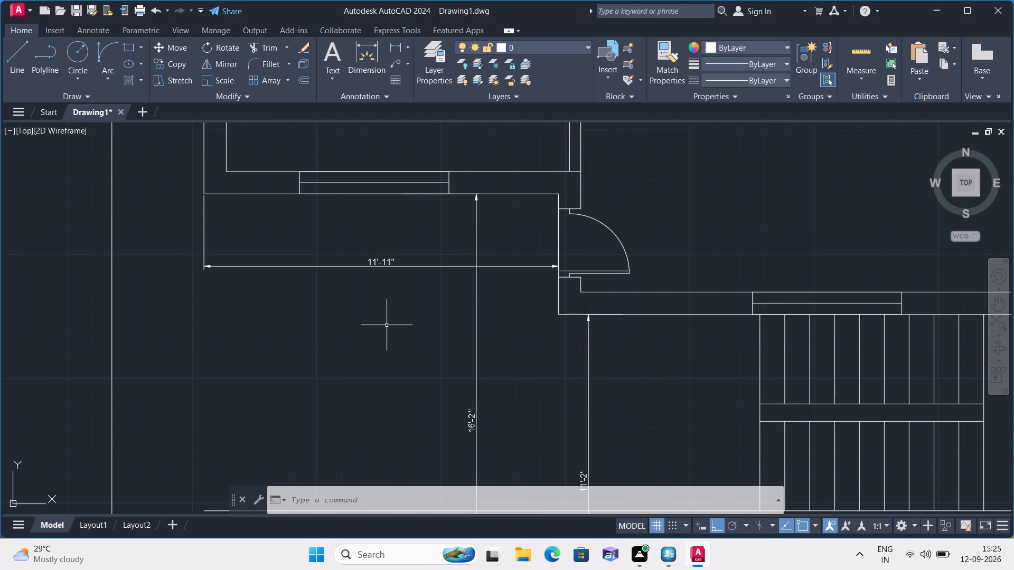
click(426, 267)
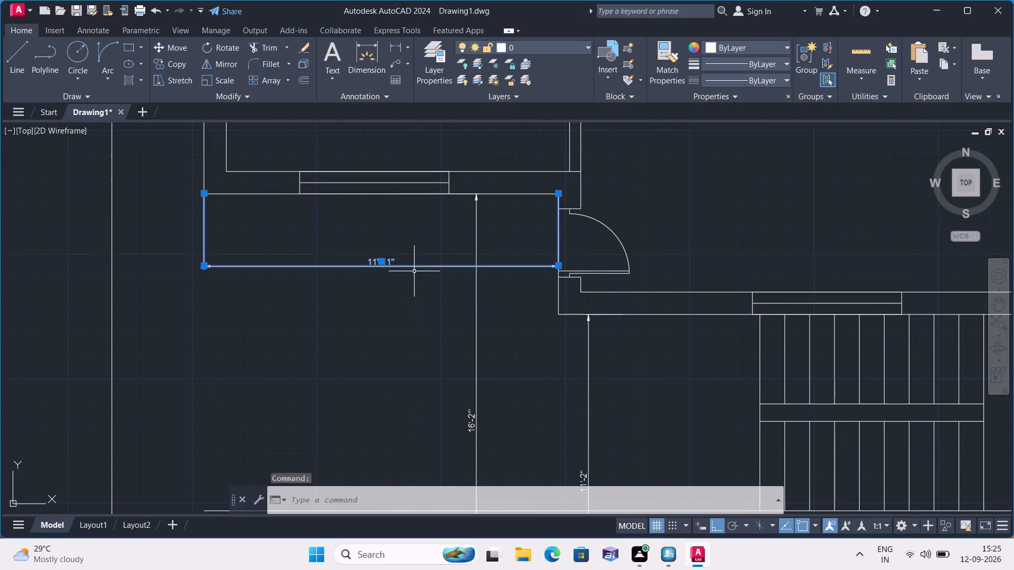
key(Delete)
Offset the short outer wall line beside the lower door 10" outward, toward the open area.
middle_drag(414, 271, 403, 350)
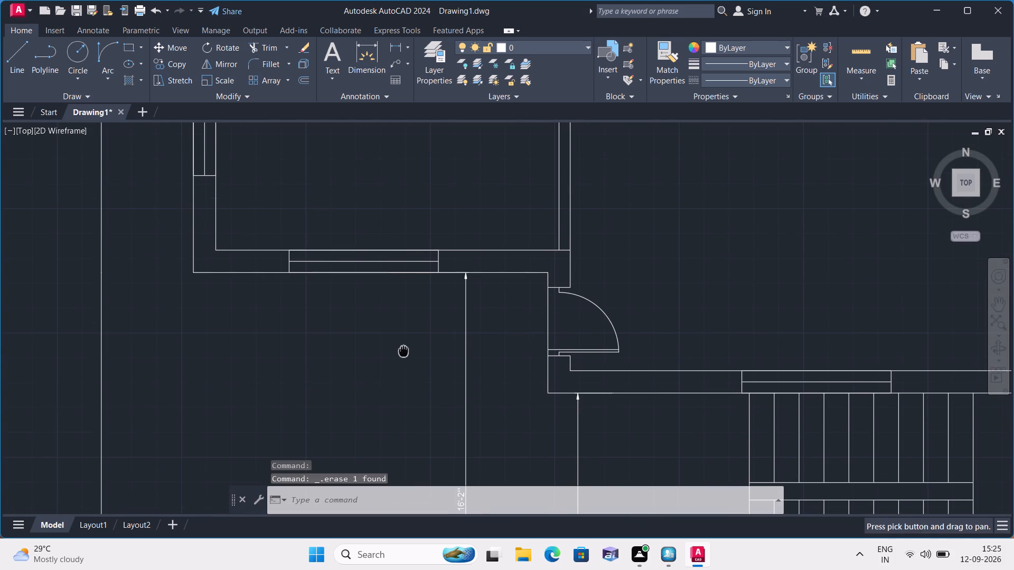
text(offa)
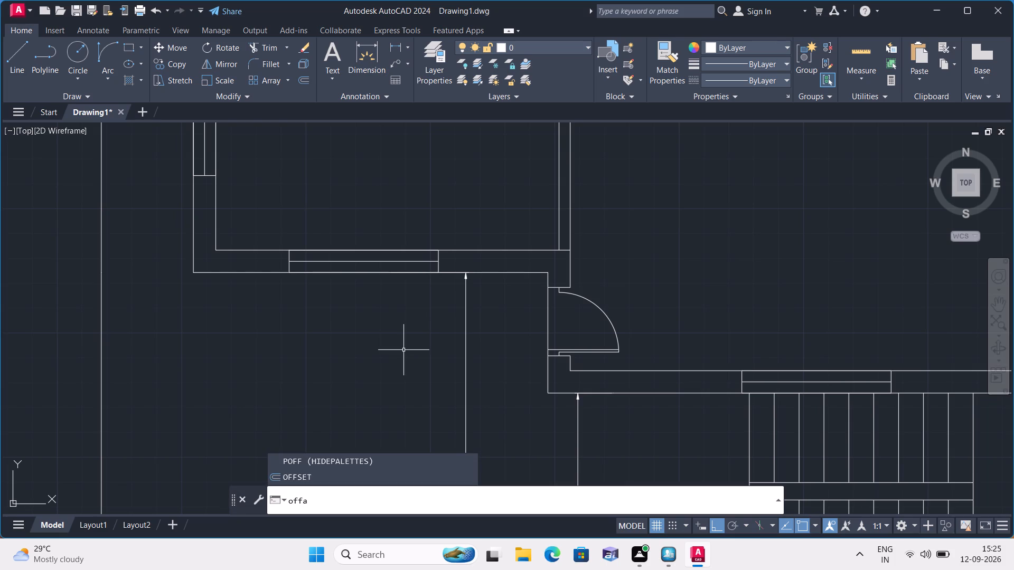
key(BackSpace)
text(set)
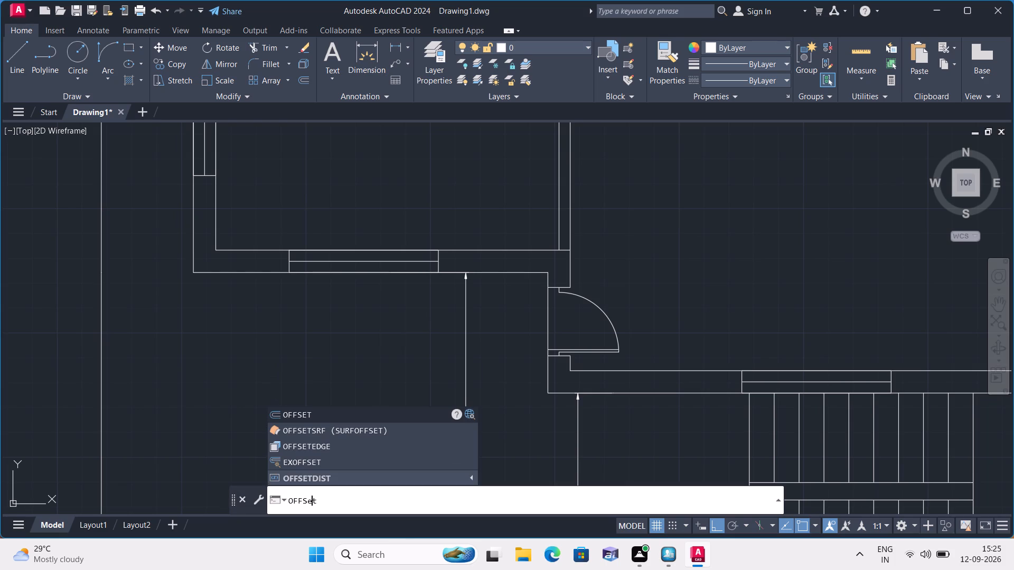
key(space)
text(10")
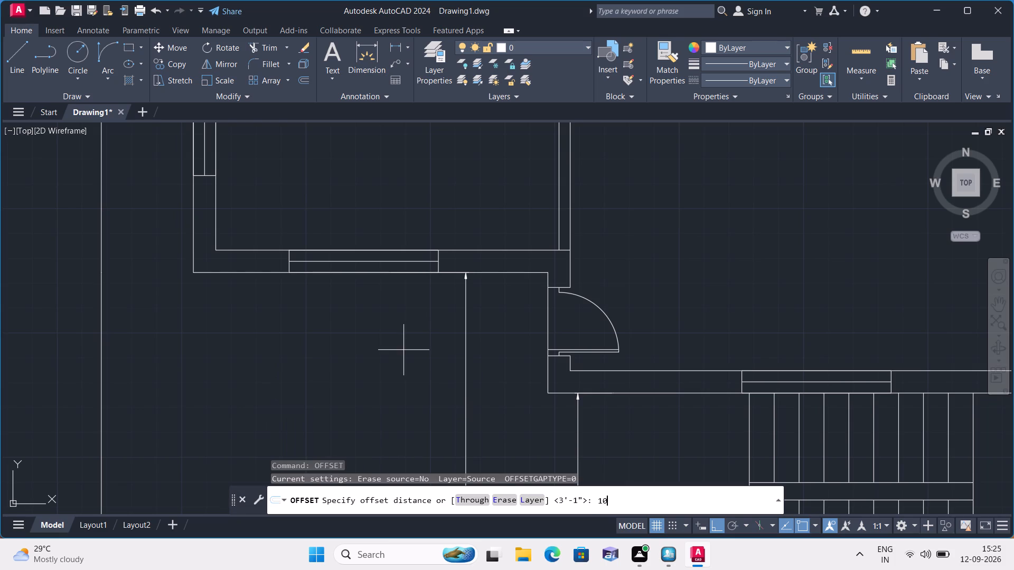
key(space)
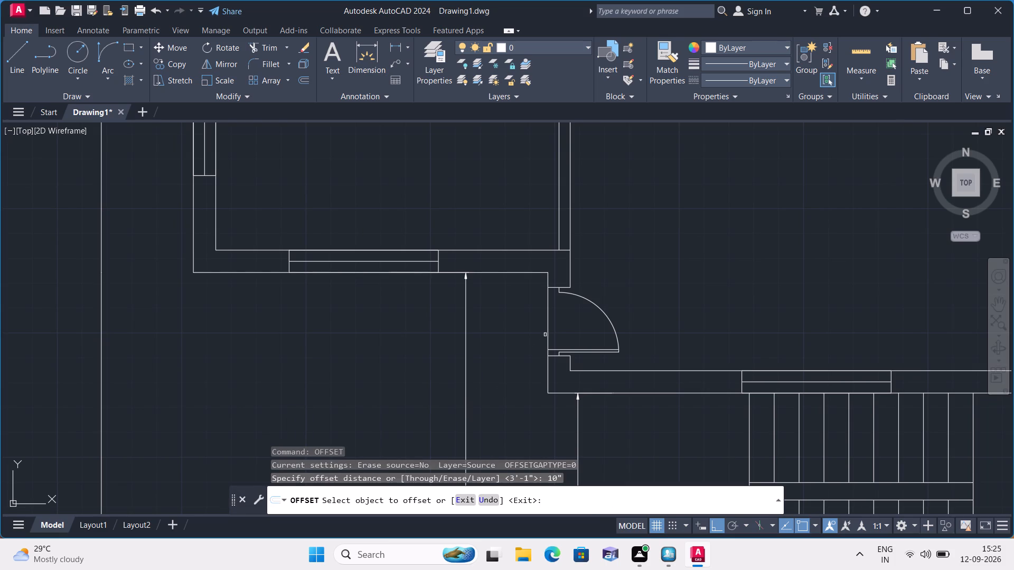
click(548, 332)
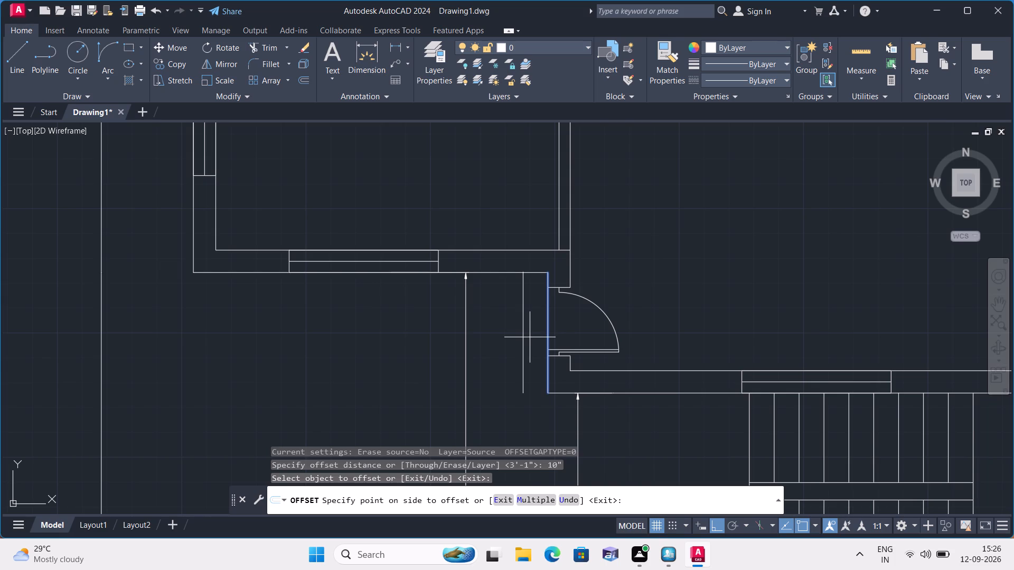
click(530, 337)
key(space)
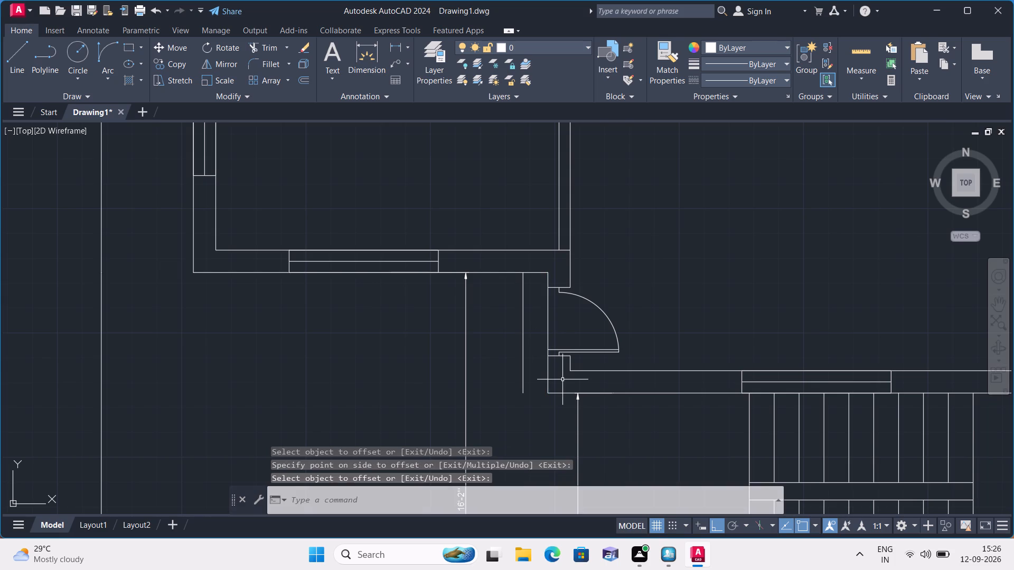
Draw a line closing the bottom gap between the door wall's lower corner and the offset line's lower end.
key(l)
key(space)
click(548, 395)
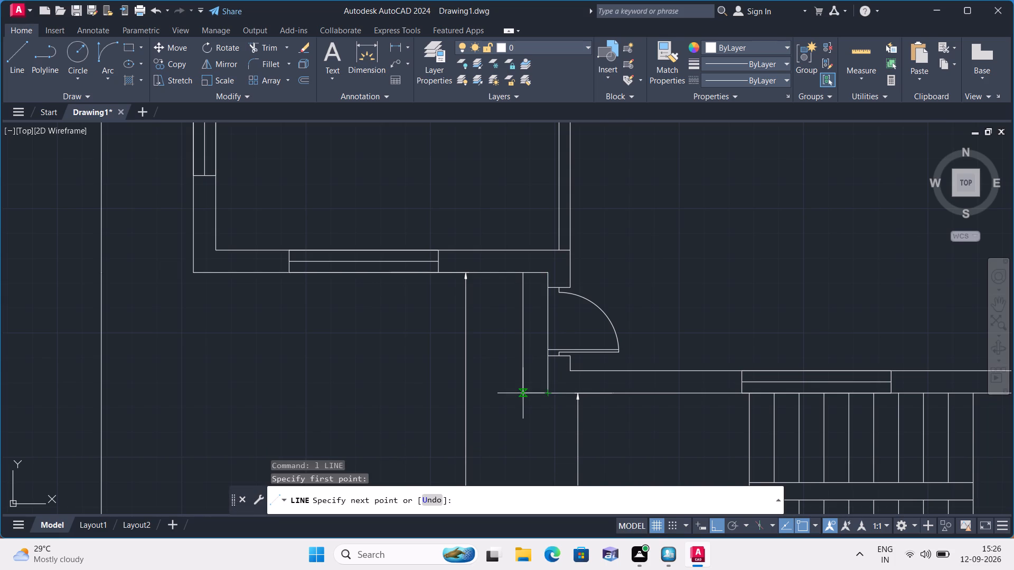
click(525, 396)
key(Escape)
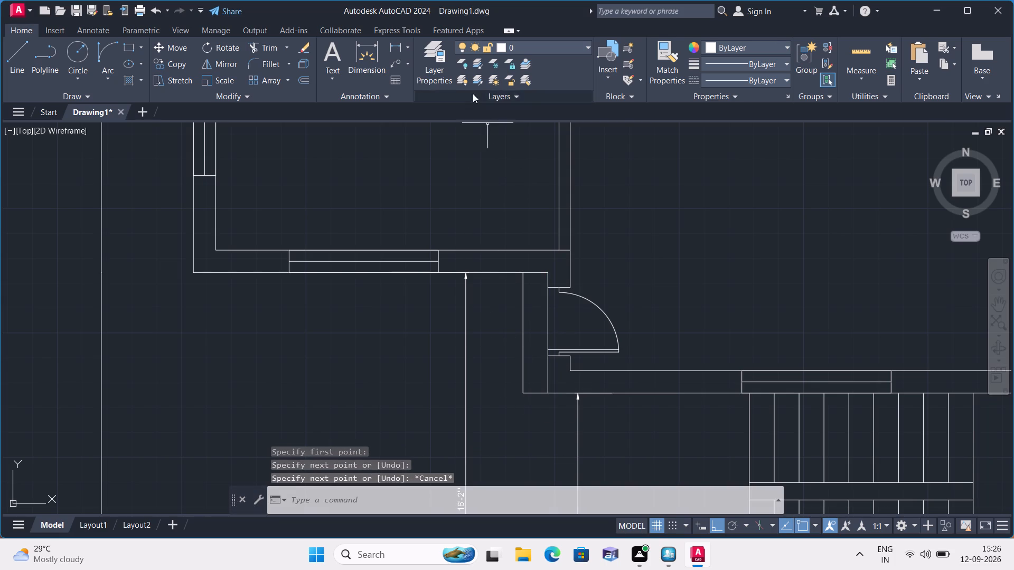
Add a horizontal linear dimension below the lower-left room, from the thickened door wall's outer face to the room's outer left corner.
click(405, 46)
click(418, 66)
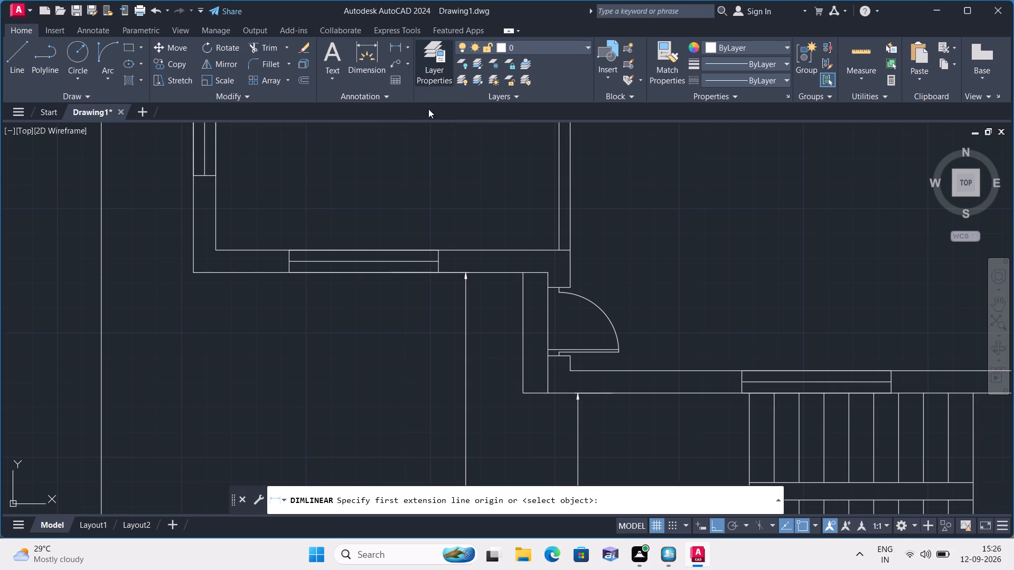
click(522, 317)
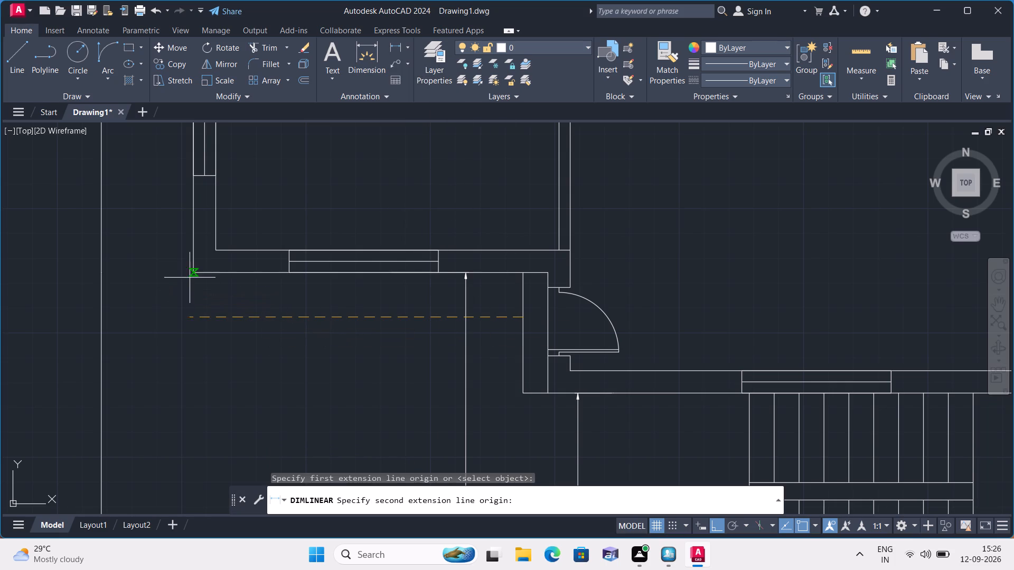
click(192, 272)
click(193, 326)
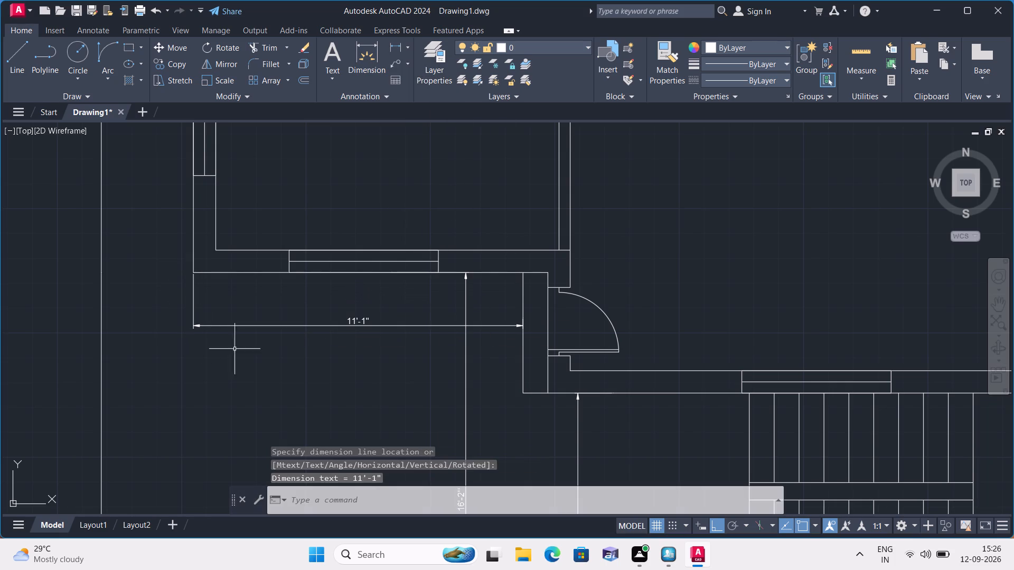
key(Escape)
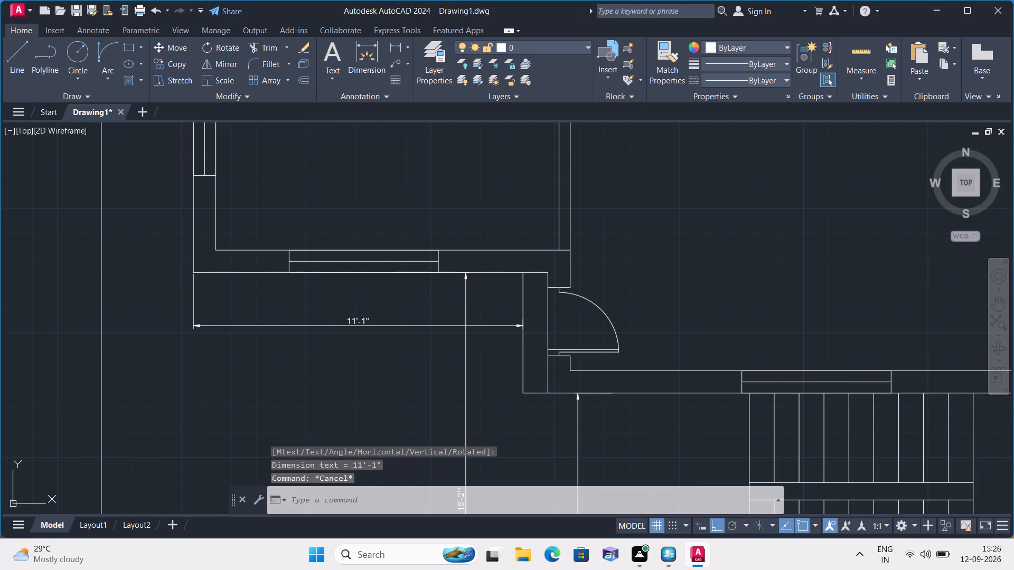
Draw a short vertical line across the bottom wall in line with the staircase's left edge.
scroll(454, 410, down, 1)
middle_drag(427, 402, 399, 312)
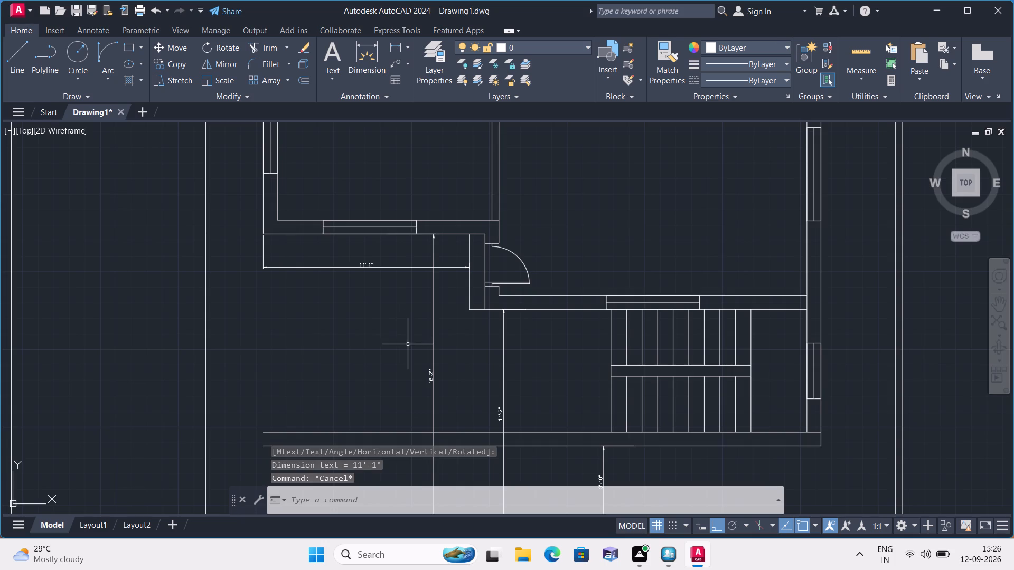
middle_drag(408, 344, 380, 261)
scroll(380, 261, down, 1)
scroll(444, 335, up, 2)
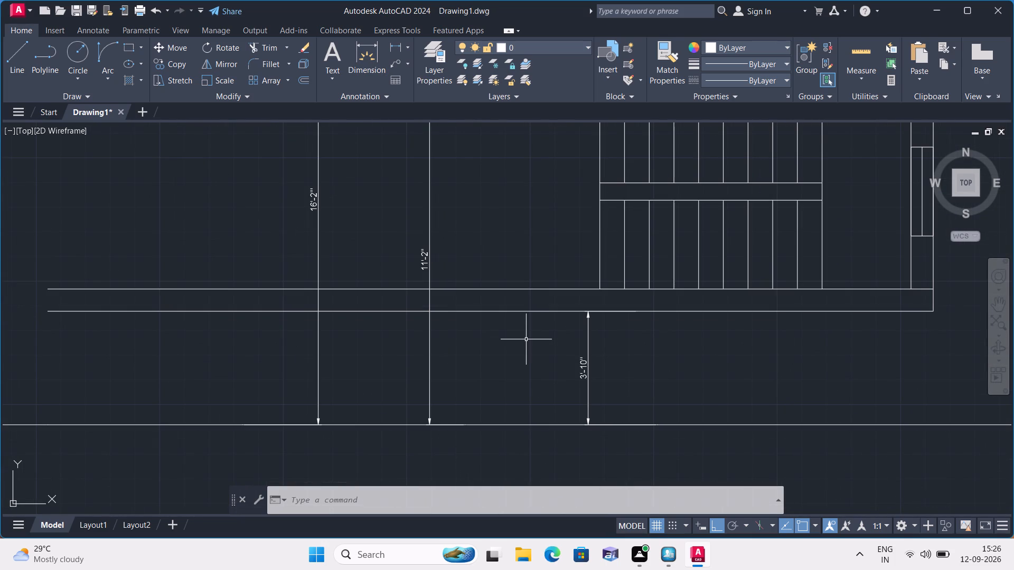
scroll(526, 339, down, 1)
text(l)
key(space)
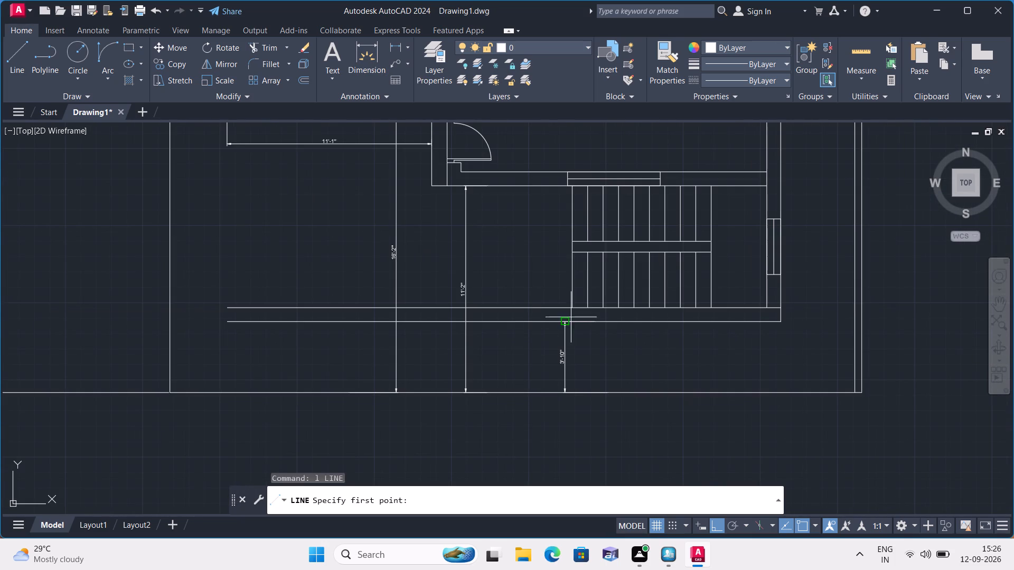
click(574, 310)
click(574, 319)
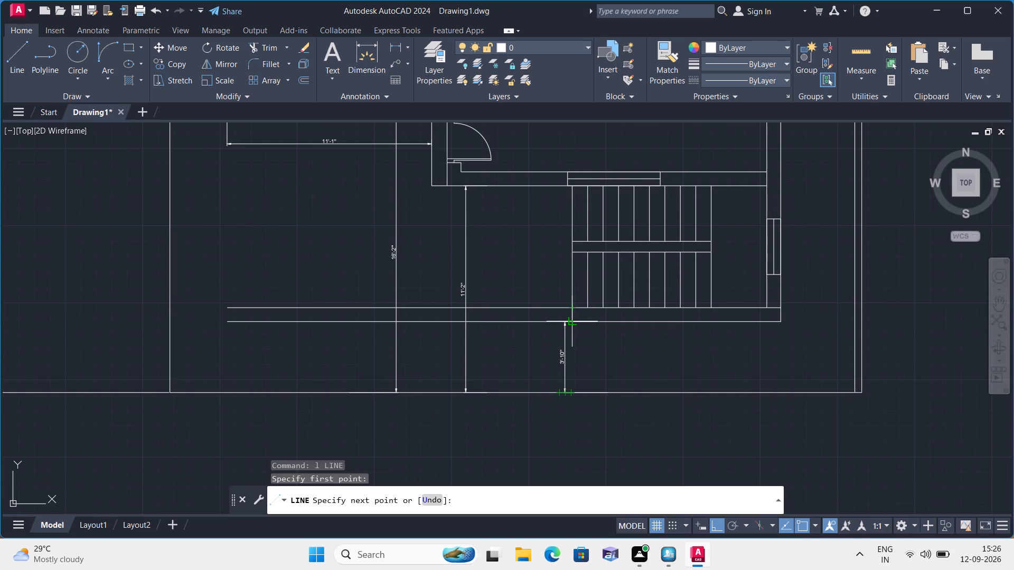
key(space)
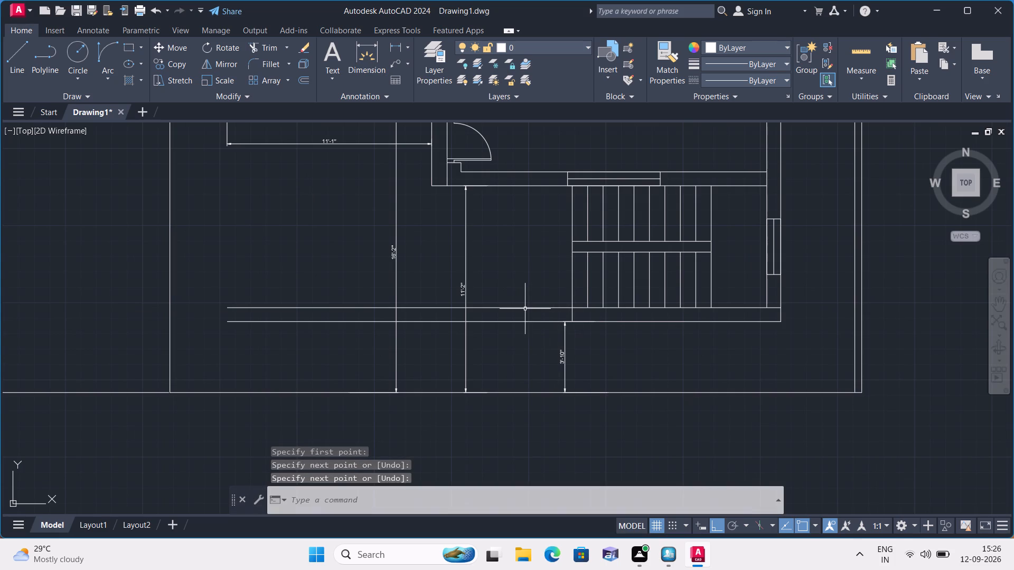
click(525, 309)
key(Escape)
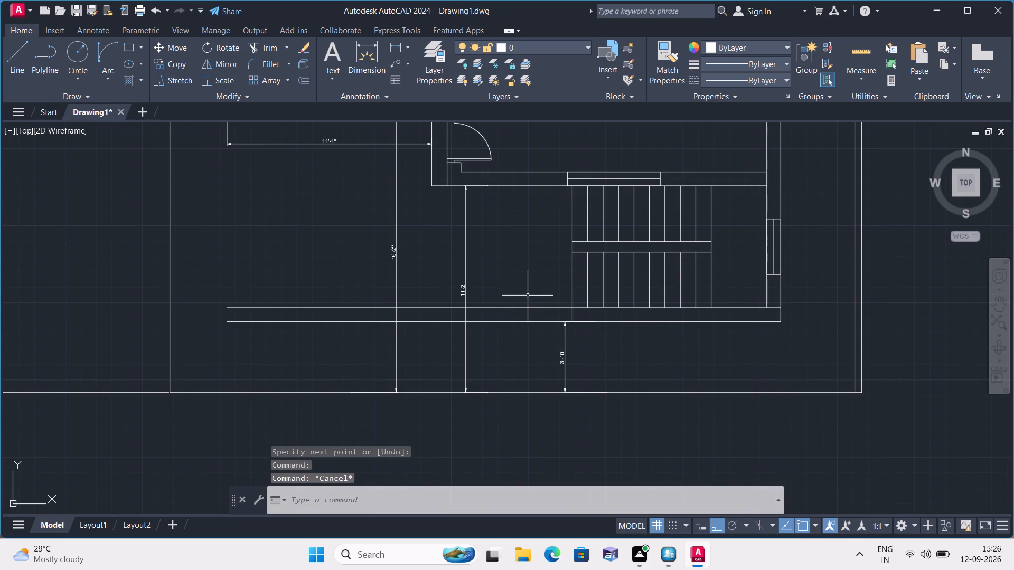
Trim both bottom wall lines that extend left past the new closing line at the staircase.
text(trim)
key(space)
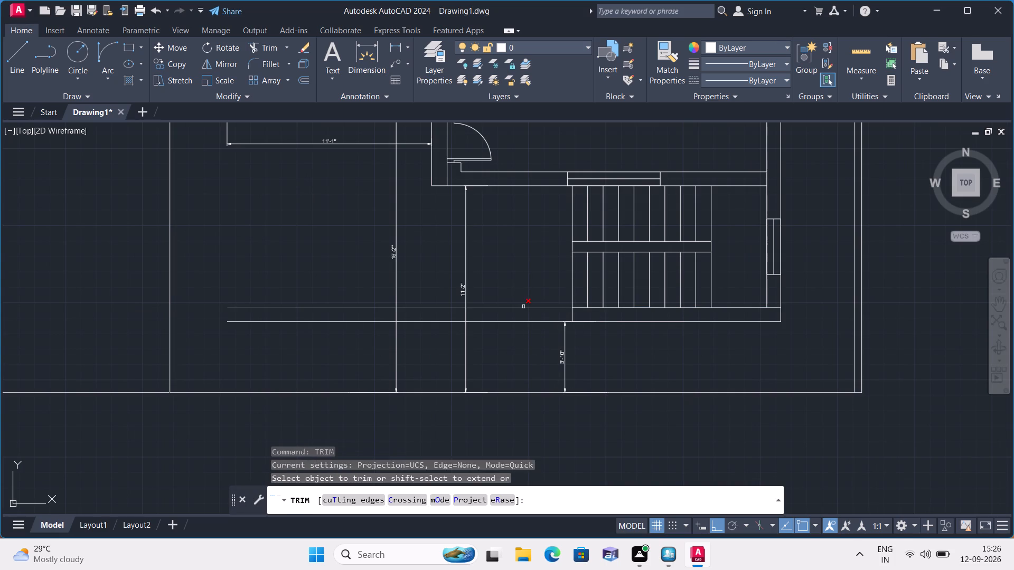
click(523, 307)
click(522, 321)
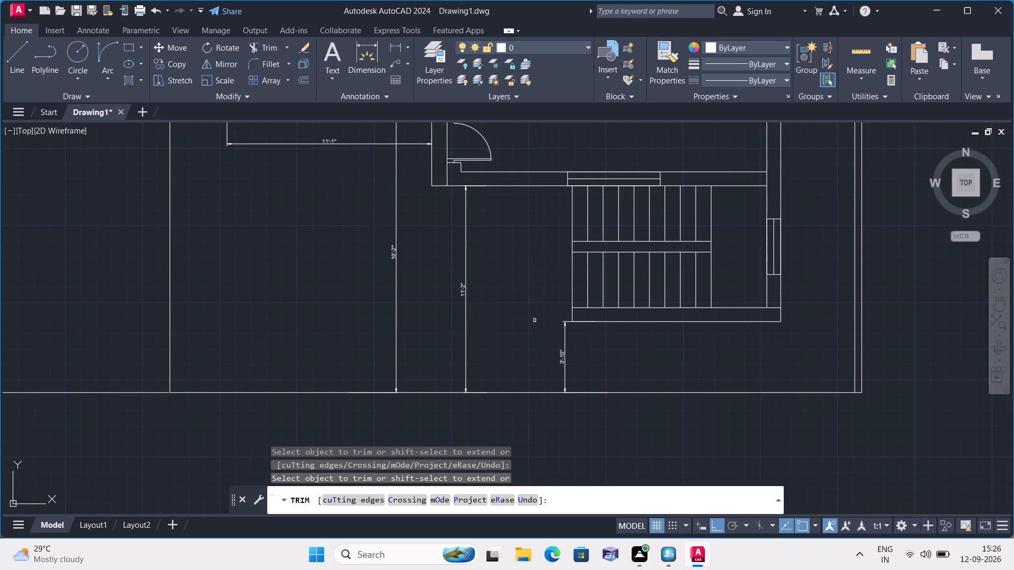
scroll(561, 322, up, 2)
scroll(563, 313, down, 1)
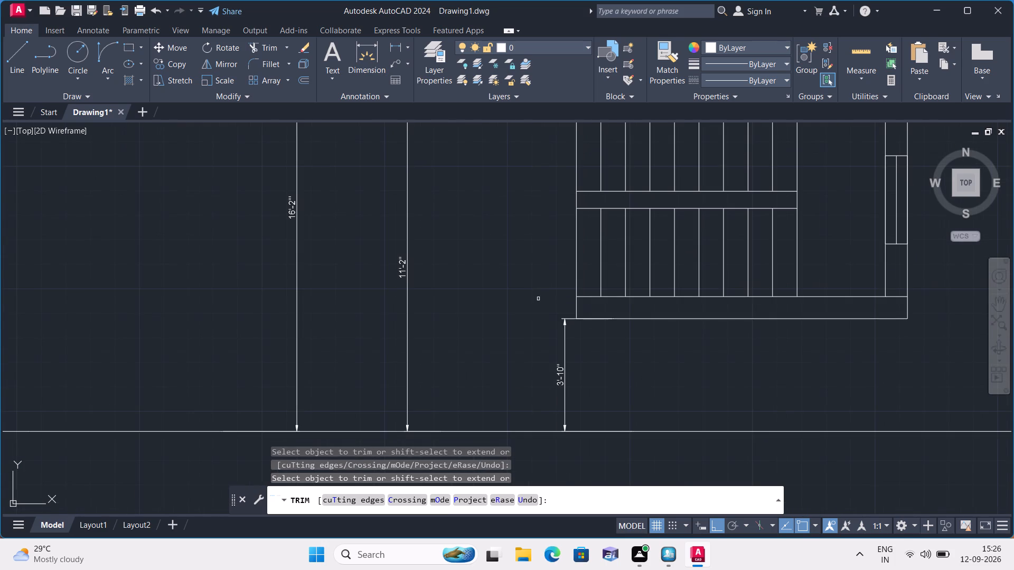
key(Escape)
Offset the long bottom outer boundary line 4.5" outward, below the plan.
scroll(545, 324, down, 2)
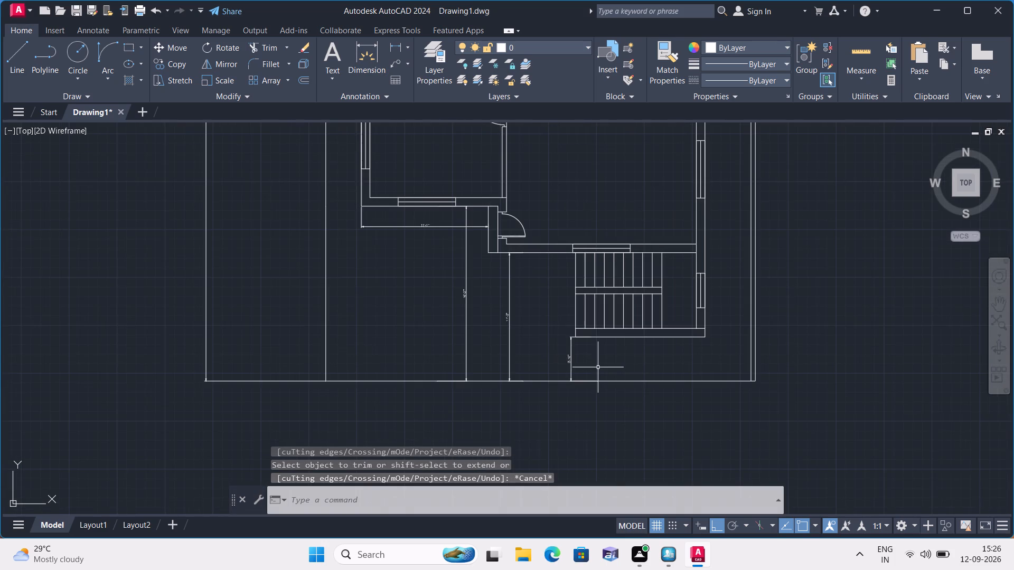
middle_drag(600, 368, 557, 325)
scroll(598, 359, up, 1)
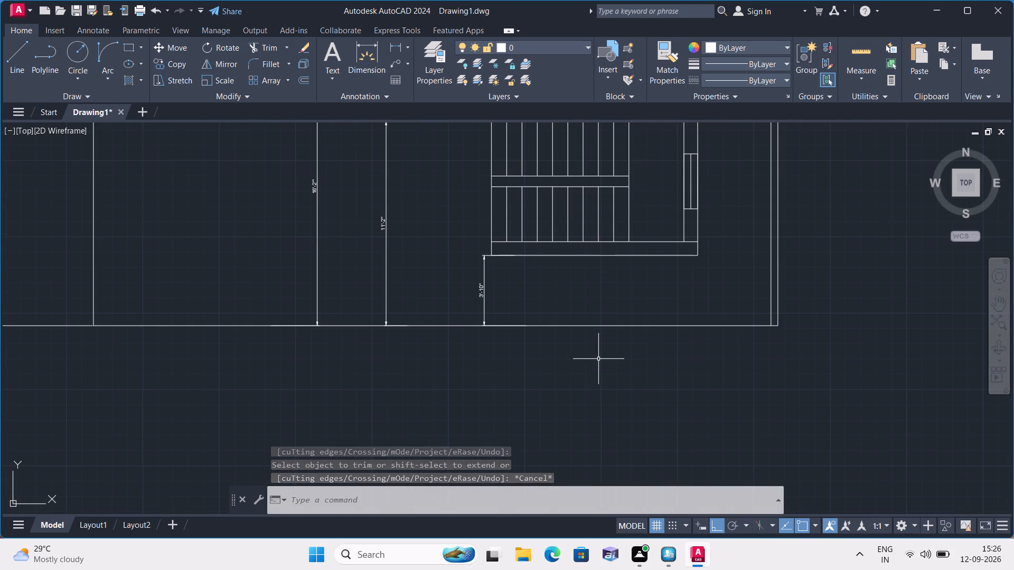
text(offset)
key(space)
text(4.5")
key(space)
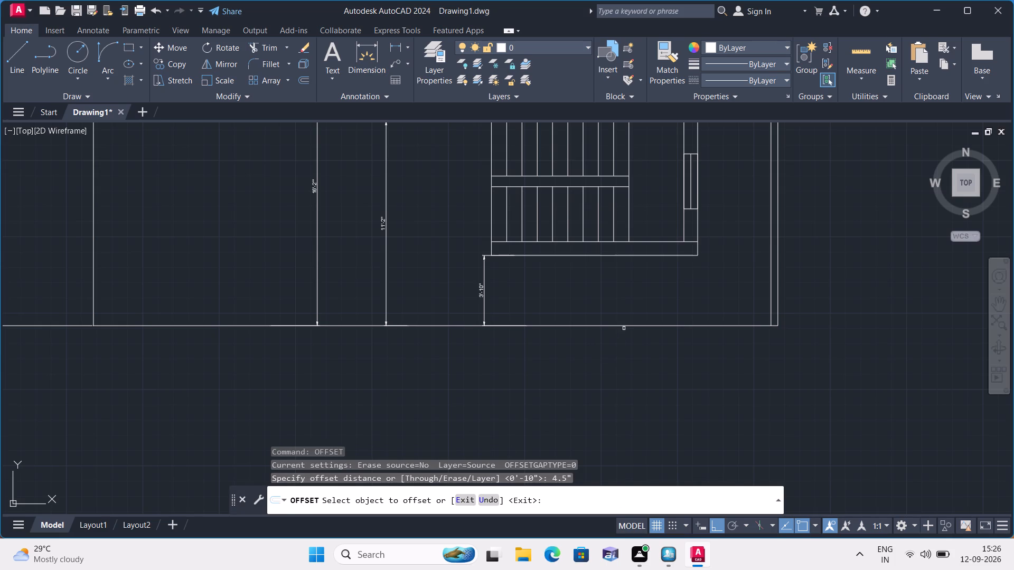
click(624, 325)
click(622, 343)
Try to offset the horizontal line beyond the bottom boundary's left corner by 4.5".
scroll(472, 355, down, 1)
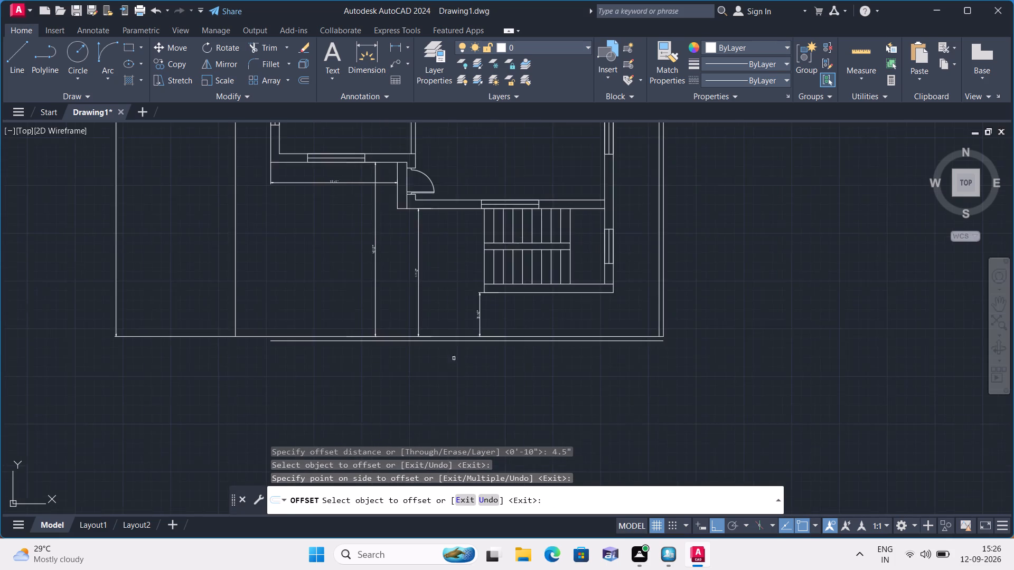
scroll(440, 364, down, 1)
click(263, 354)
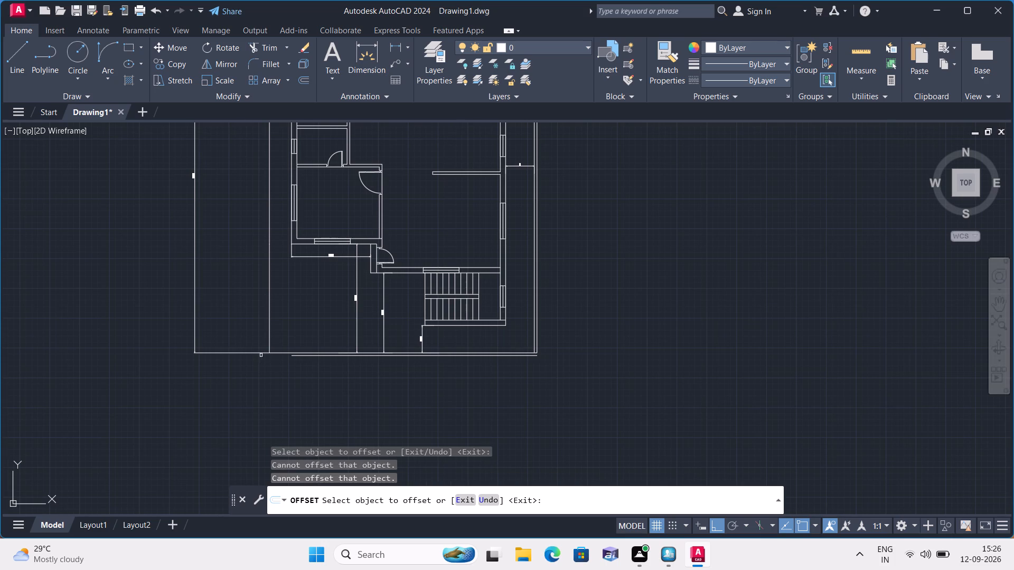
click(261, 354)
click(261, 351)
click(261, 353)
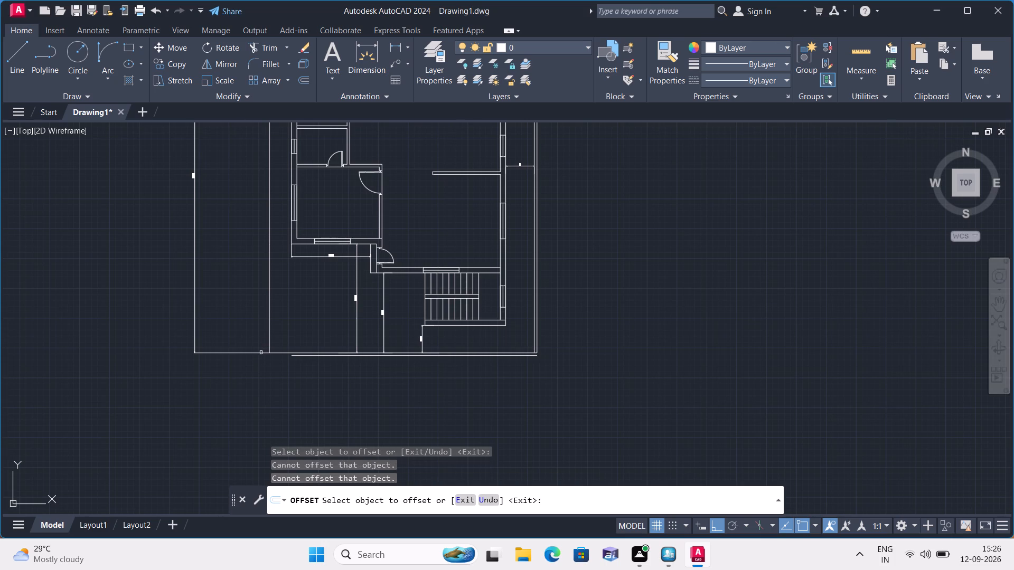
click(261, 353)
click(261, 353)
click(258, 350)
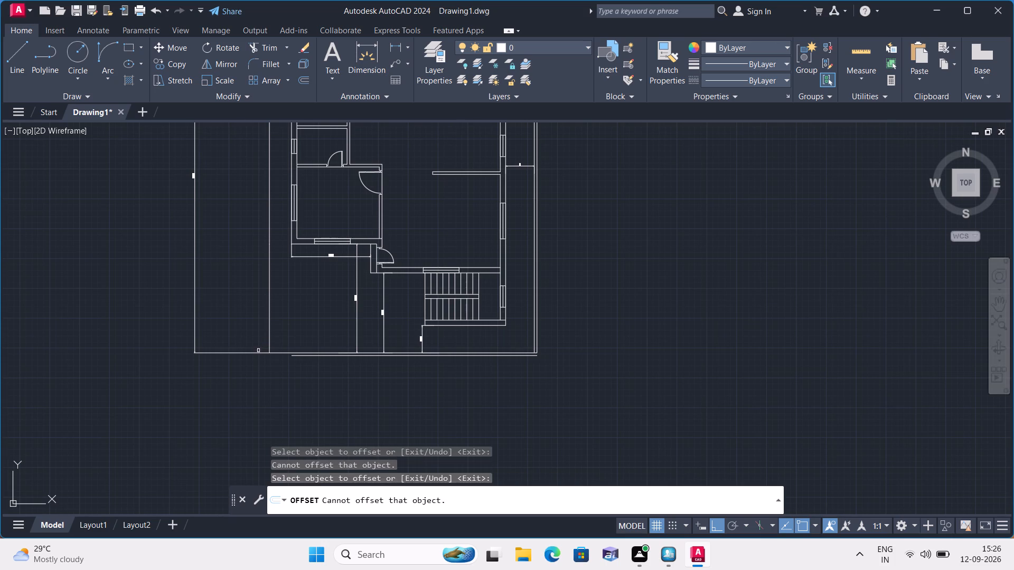
Offset the short bottom boundary segment at the left corner 4.5" outward.
click(277, 351)
click(272, 364)
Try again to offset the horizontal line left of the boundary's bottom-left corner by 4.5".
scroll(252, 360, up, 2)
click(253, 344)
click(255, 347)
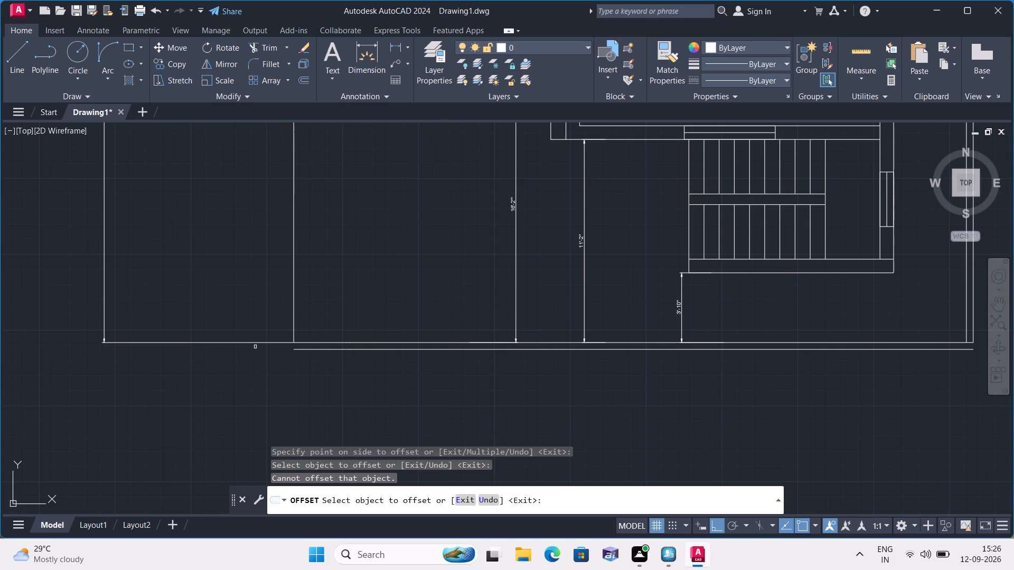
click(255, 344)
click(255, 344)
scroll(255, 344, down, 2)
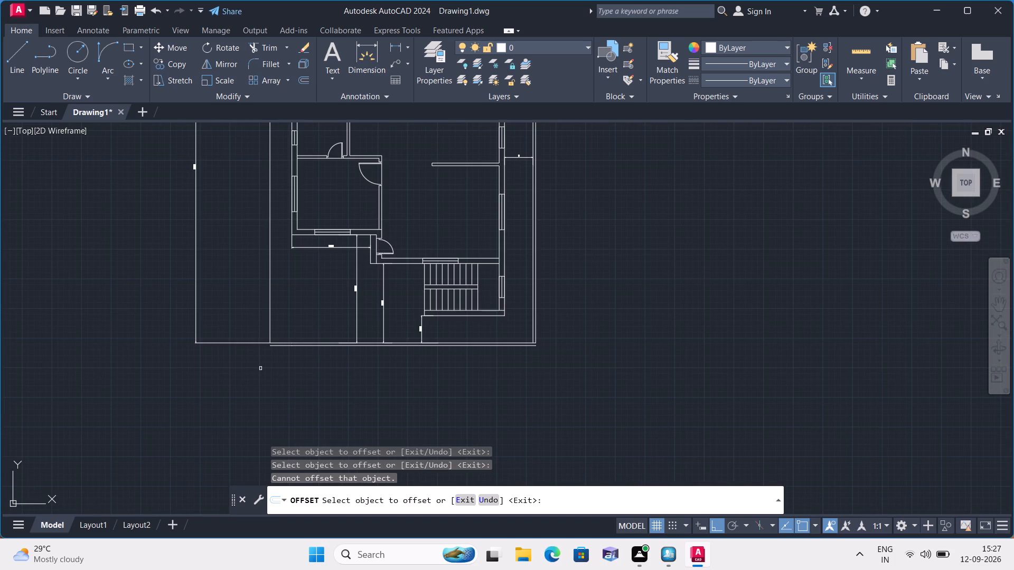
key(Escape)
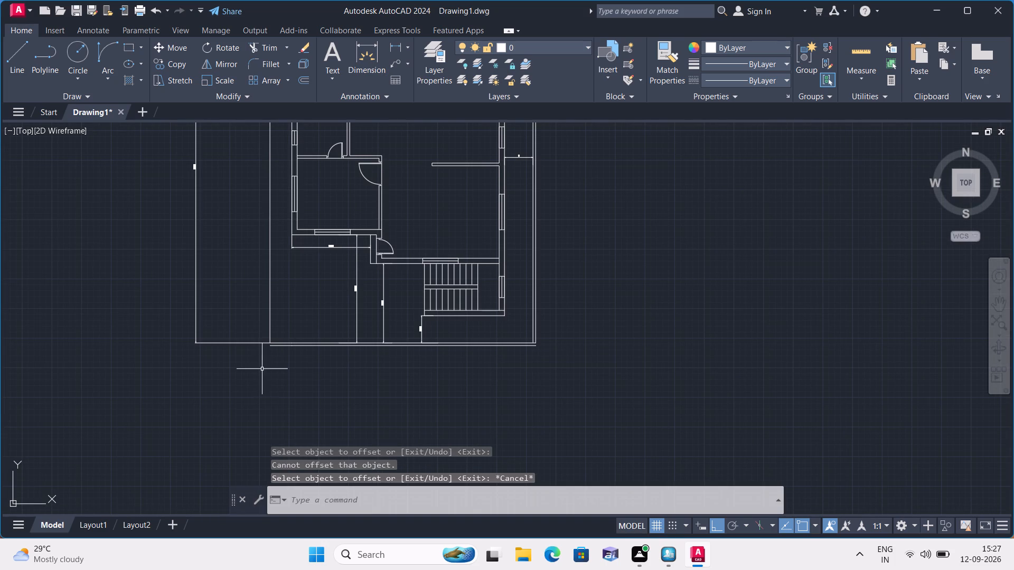
Offset the lower segment of the left vertical boundary line outward by the same 4.5" distance.
middle_drag(262, 369, 268, 391)
key(space)
scroll(278, 332, up, 2)
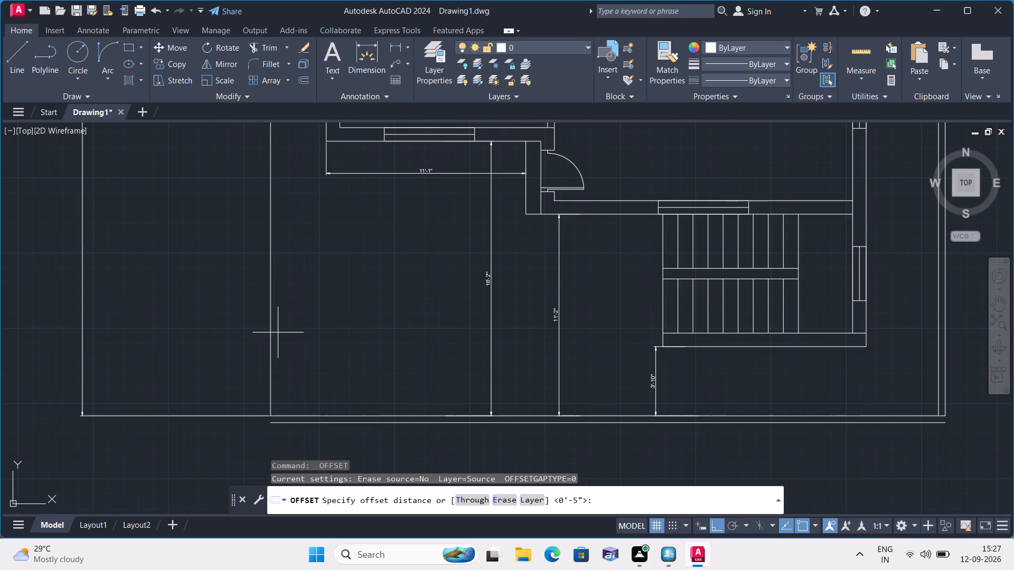
key(space)
click(270, 362)
click(243, 362)
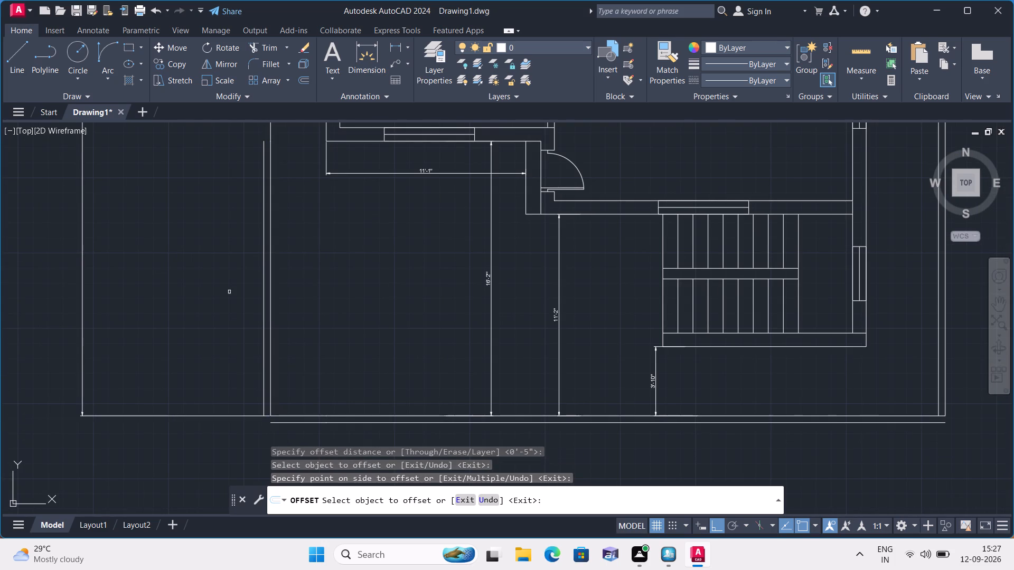
Offset the upper segment of the left vertical boundary line outward by the same 4.5" distance.
middle_drag(226, 288, 253, 446)
click(299, 267)
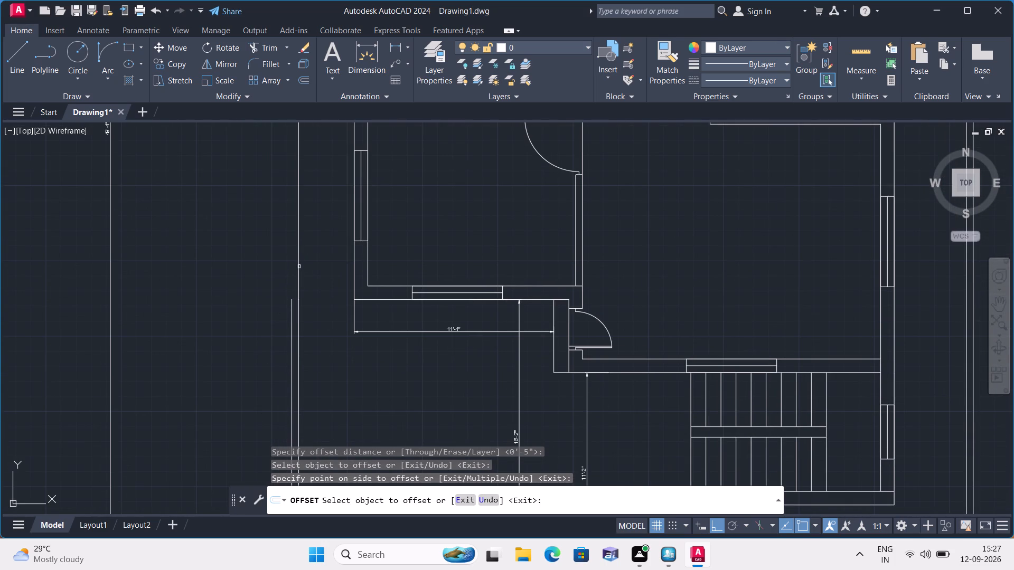
click(287, 263)
scroll(234, 245, down, 1)
middle_drag(234, 245, 236, 454)
scroll(234, 375, down, 1)
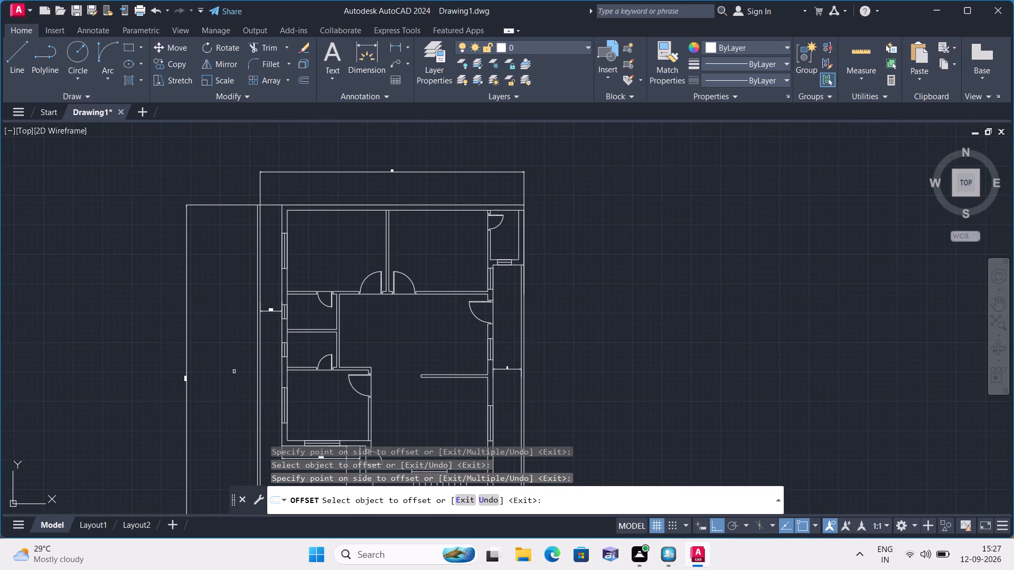
key(Escape)
Draw a short line closing the gap between the two left boundary wall lines at the top-left corner.
scroll(222, 320, up, 2)
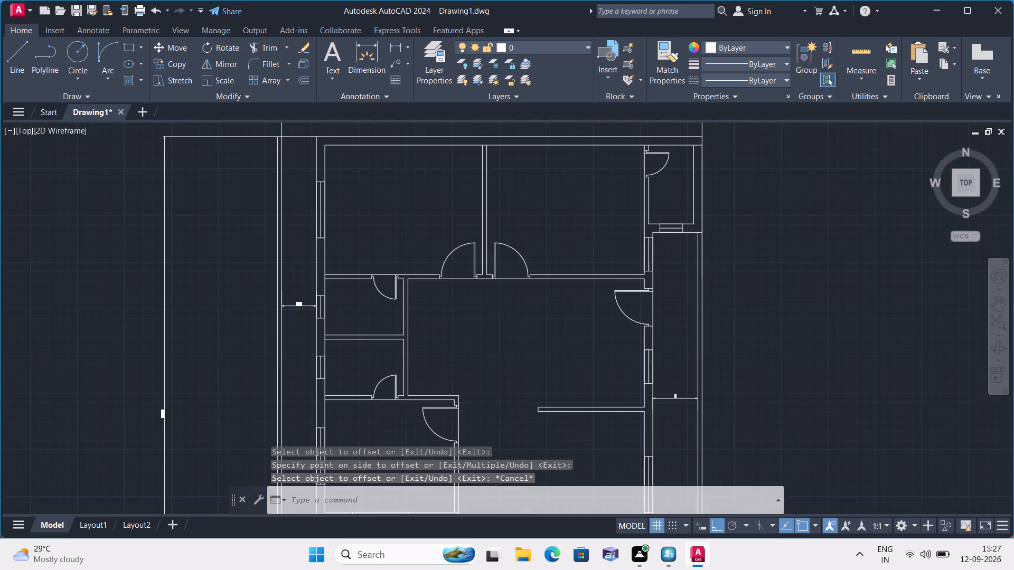
middle_drag(249, 380, 264, 484)
key(l)
key(space)
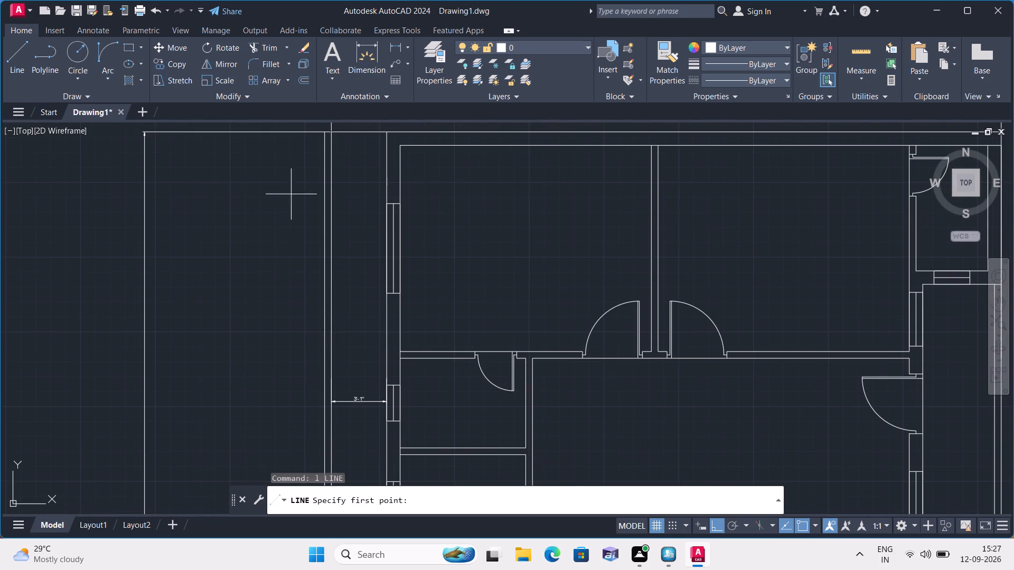
click(324, 131)
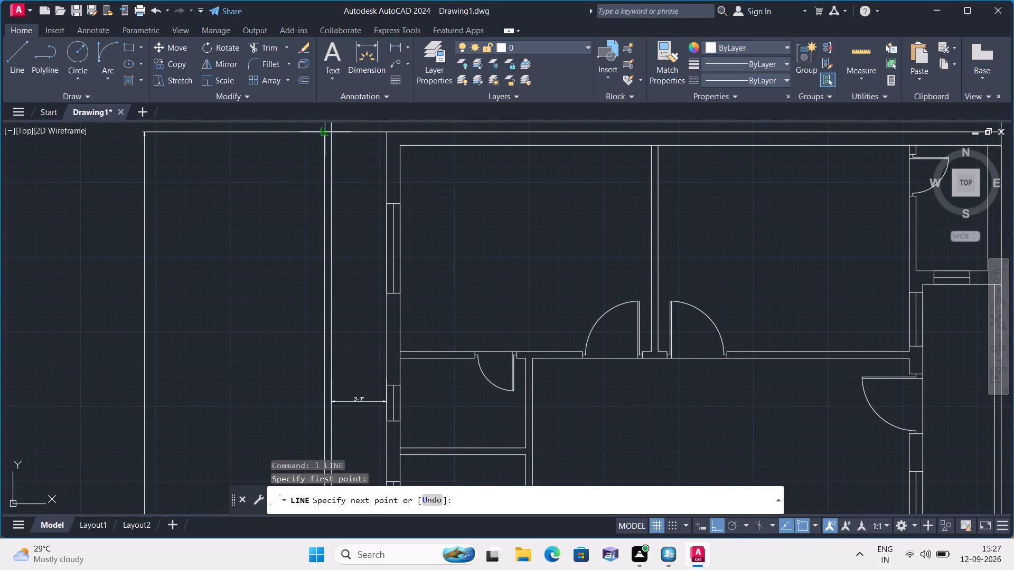
click(333, 132)
key(space)
Draw lines closing the boundary wall's bottom-left outer corner, down from the outer vertical line and across to the outer bottom line.
scroll(333, 137, down, 2)
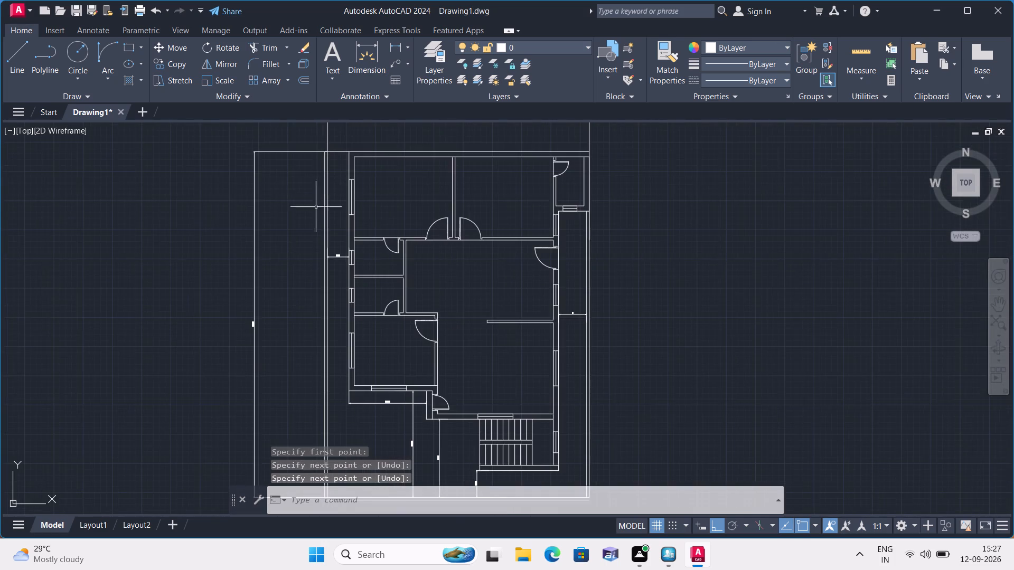
scroll(301, 307, down, 1)
middle_drag(301, 310, 260, 153)
scroll(294, 293, up, 2)
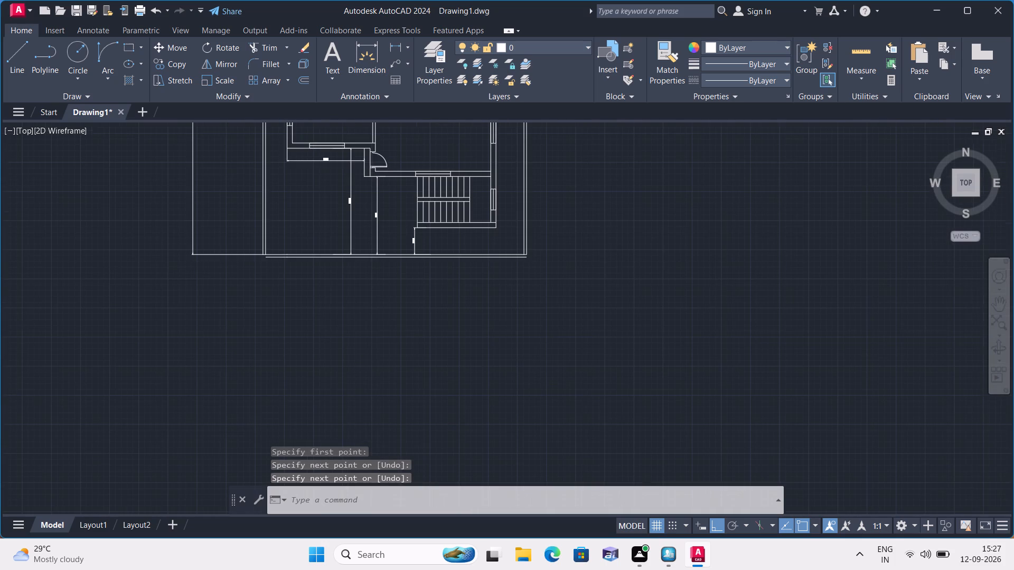
text(l)
key(space)
scroll(245, 226, up, 2)
click(239, 241)
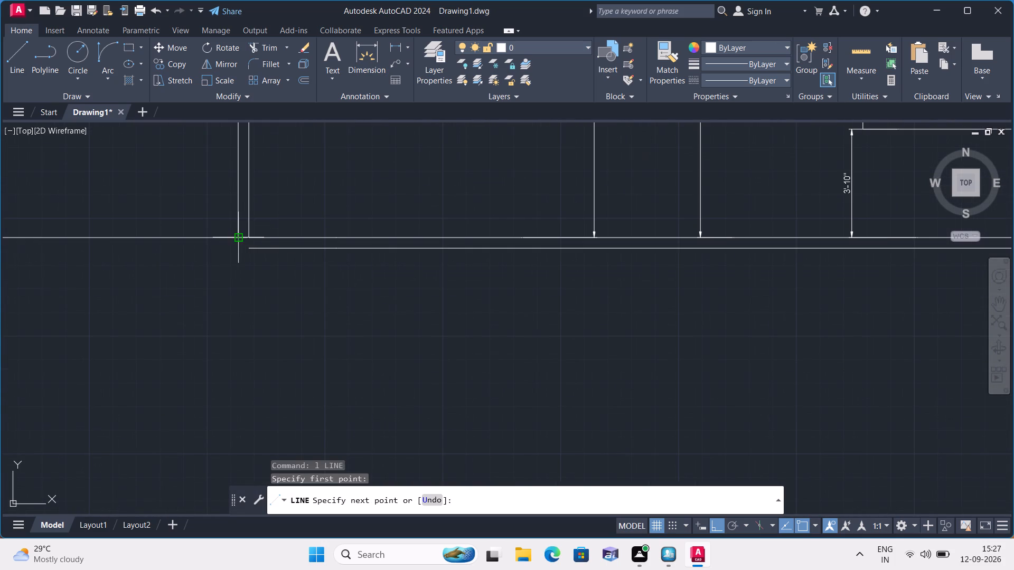
click(236, 251)
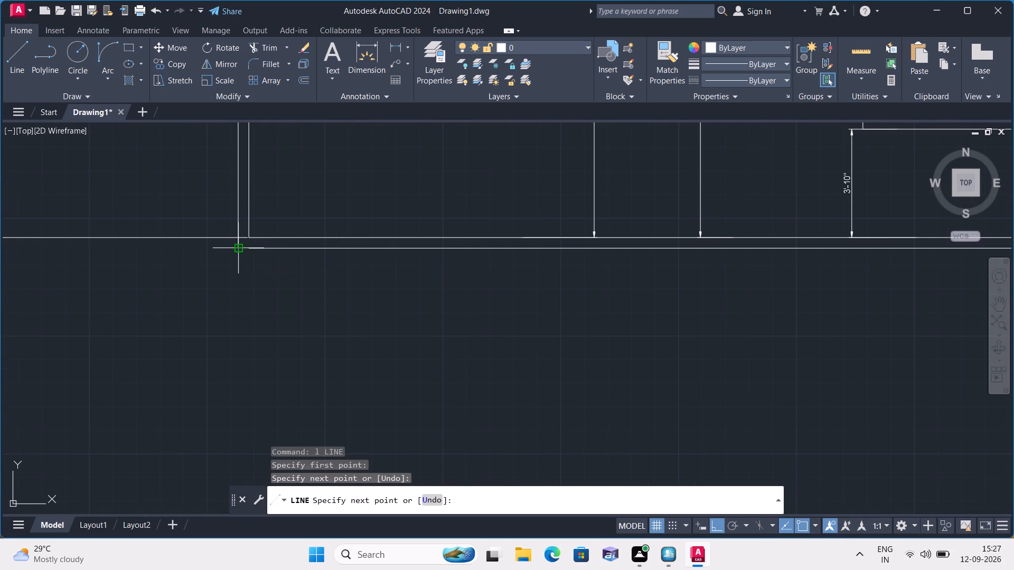
click(248, 247)
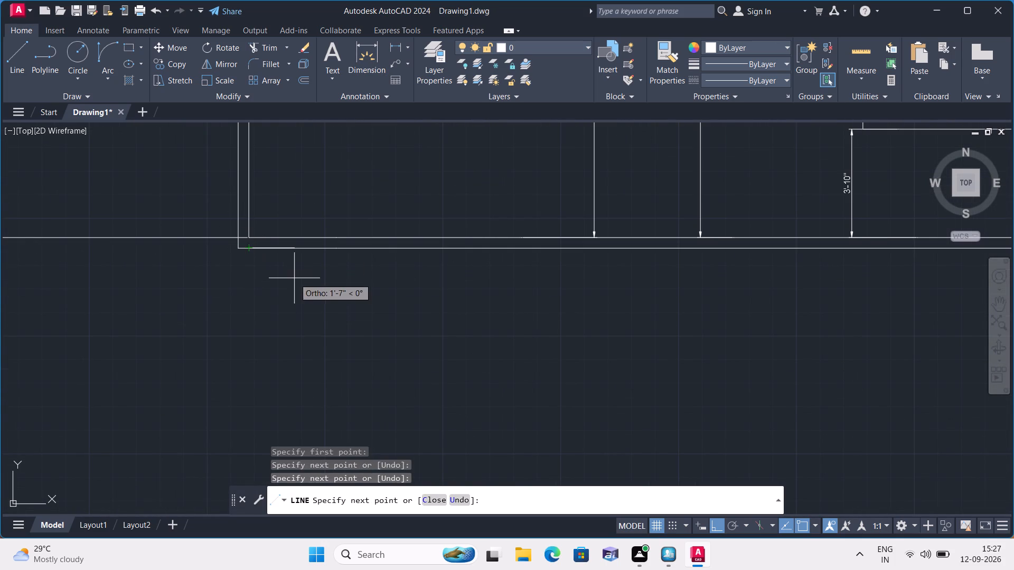
key(Escape)
Draw a short vertical line closing the boundary wall's bottom-right outer corner.
scroll(252, 261, up, 1)
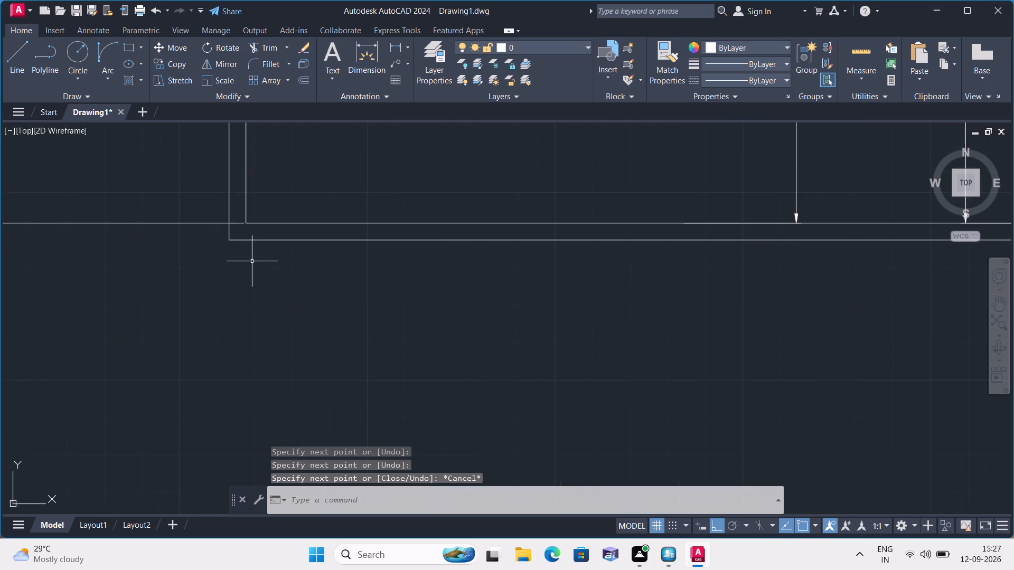
scroll(404, 267, down, 2)
middle_drag(475, 292, 295, 316)
scroll(475, 292, down, 1)
scroll(633, 317, up, 1)
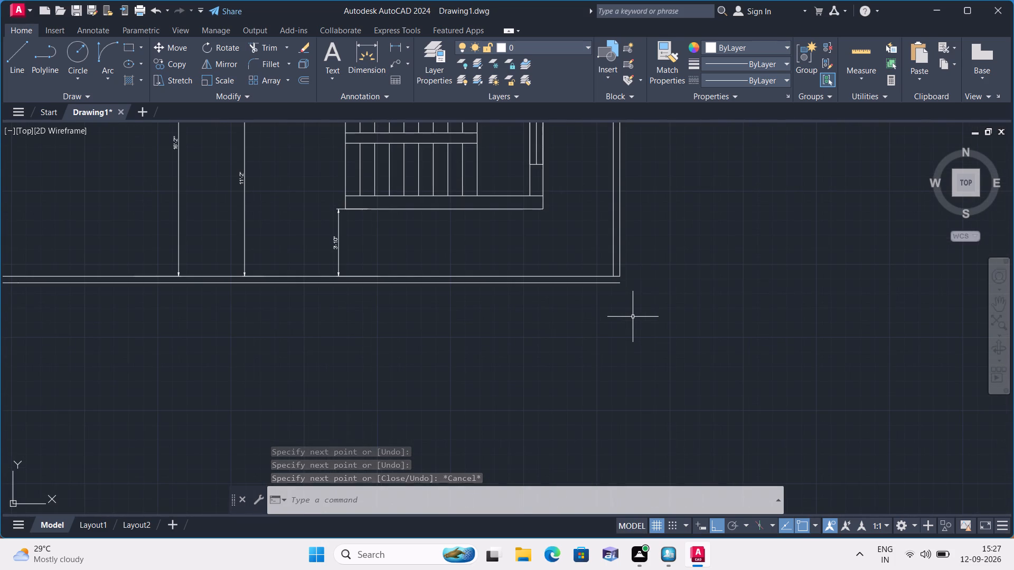
key(space)
scroll(632, 284, up, 2)
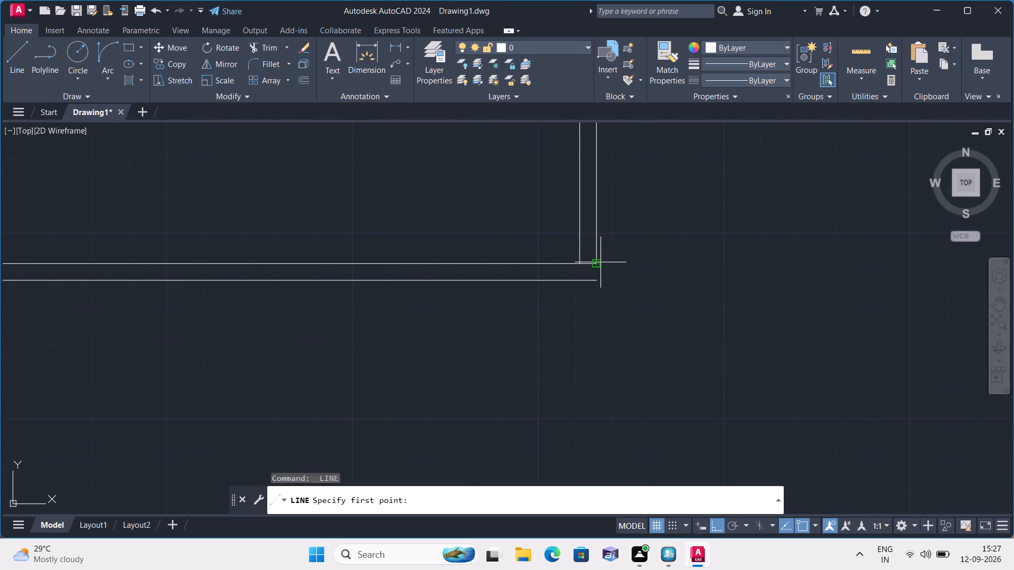
click(599, 261)
click(598, 279)
key(space)
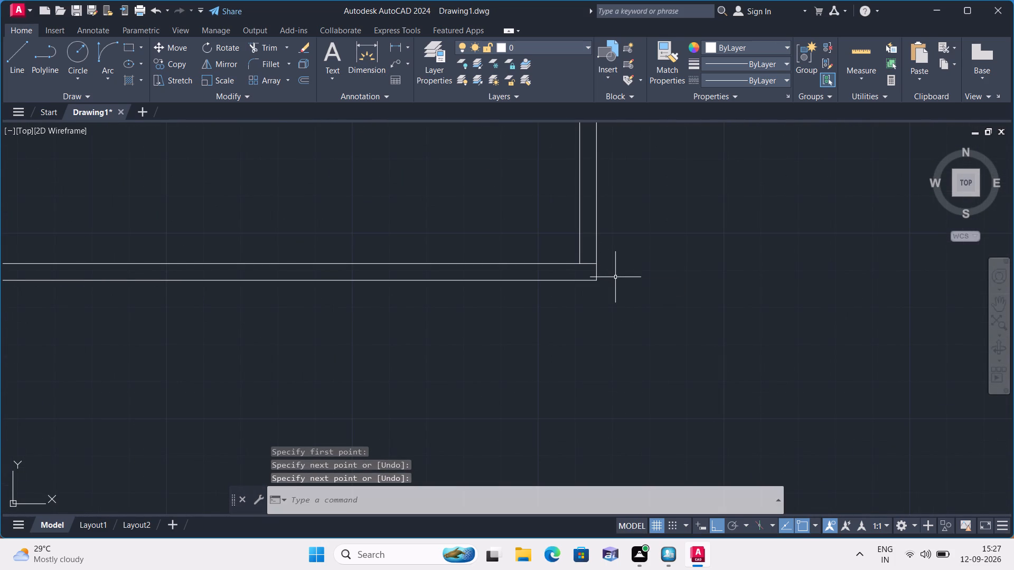
Trim the inner bottom line's short piece between the two right boundary lines at the bottom-right corner.
text(trim)
key(space)
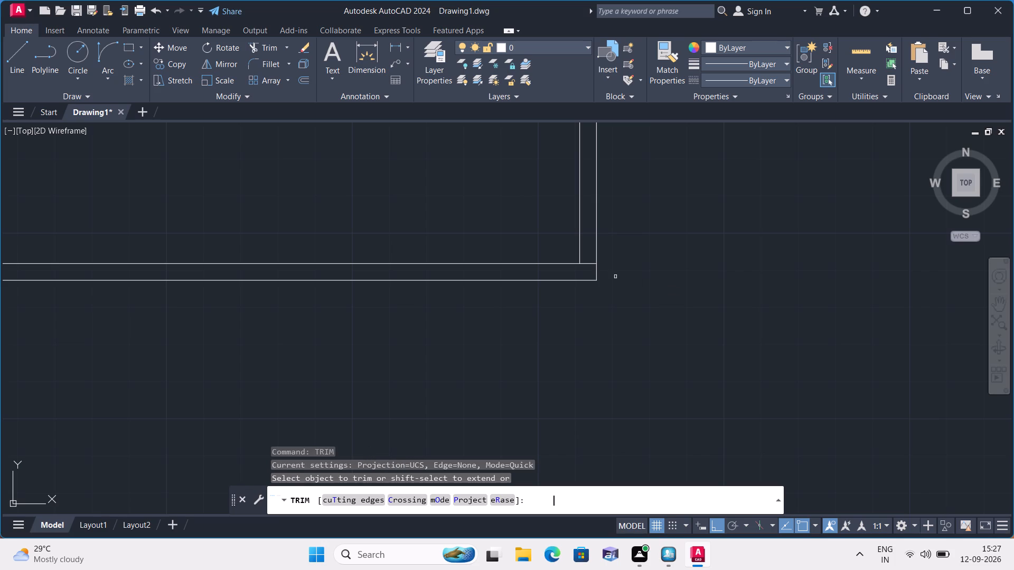
click(587, 264)
scroll(488, 254, down, 3)
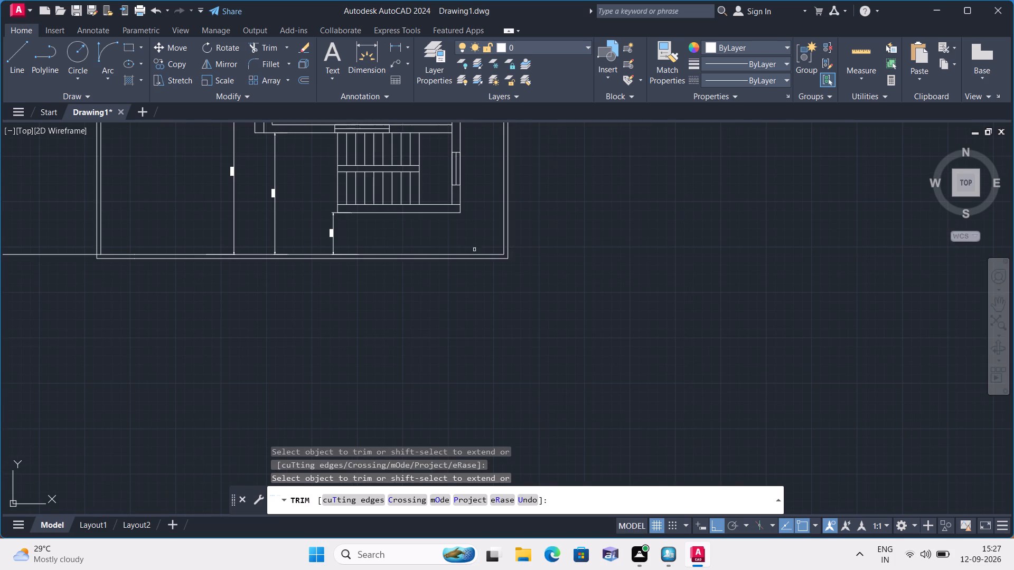
key(Escape)
Delete the overall vertical dimension standing left of the boundary wall.
scroll(518, 280, down, 1)
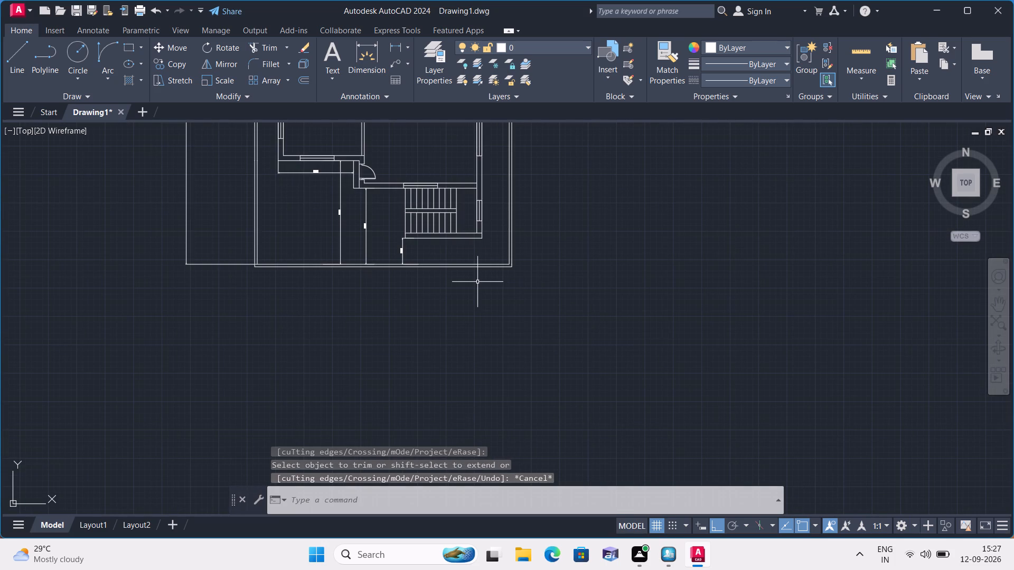
scroll(458, 289, down, 2)
scroll(411, 291, down, 1)
scroll(383, 198, up, 4)
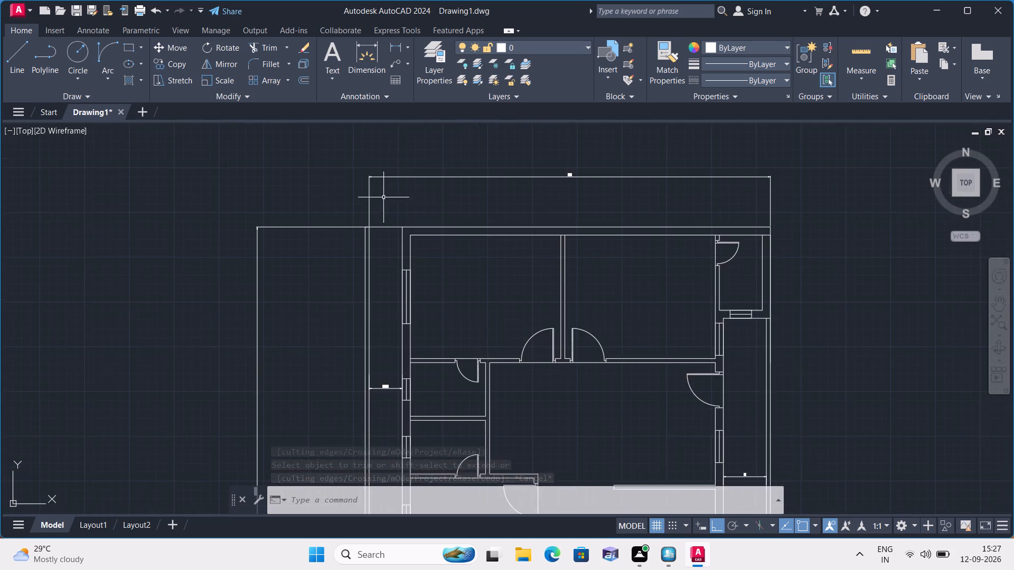
scroll(427, 242, up, 2)
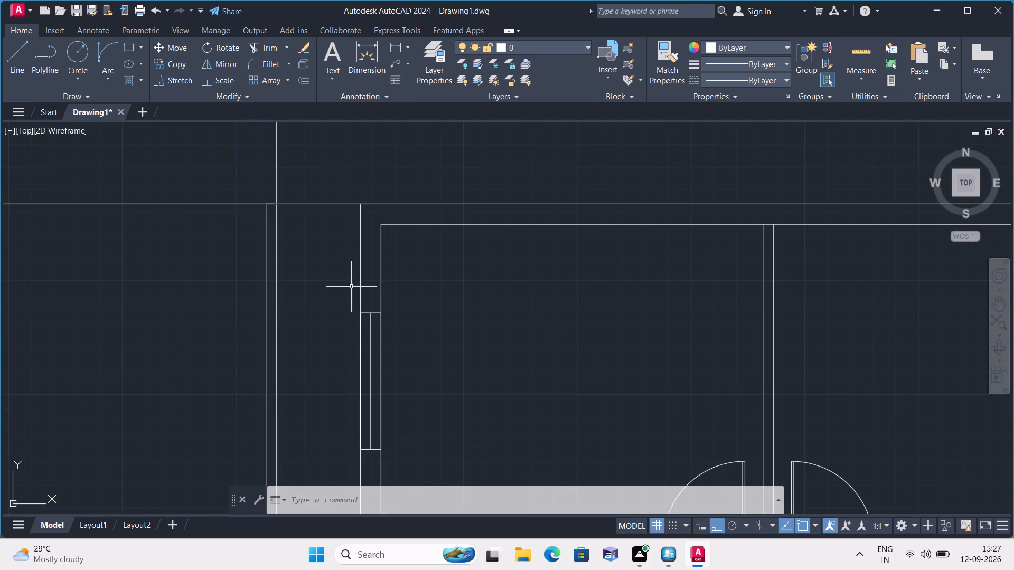
middle_drag(334, 354, 303, 163)
scroll(306, 239, down, 1)
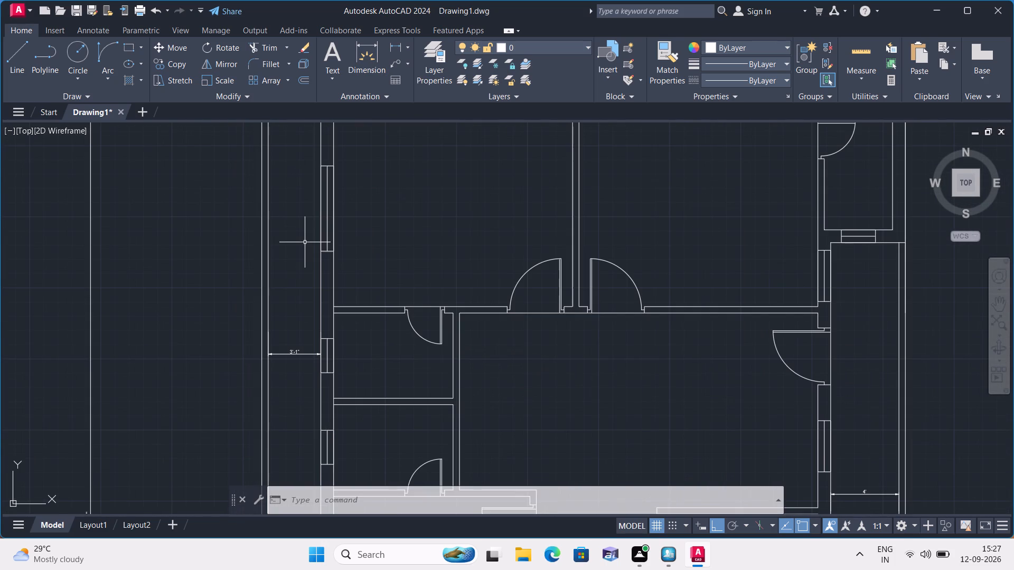
scroll(279, 294, down, 1)
scroll(264, 369, up, 1)
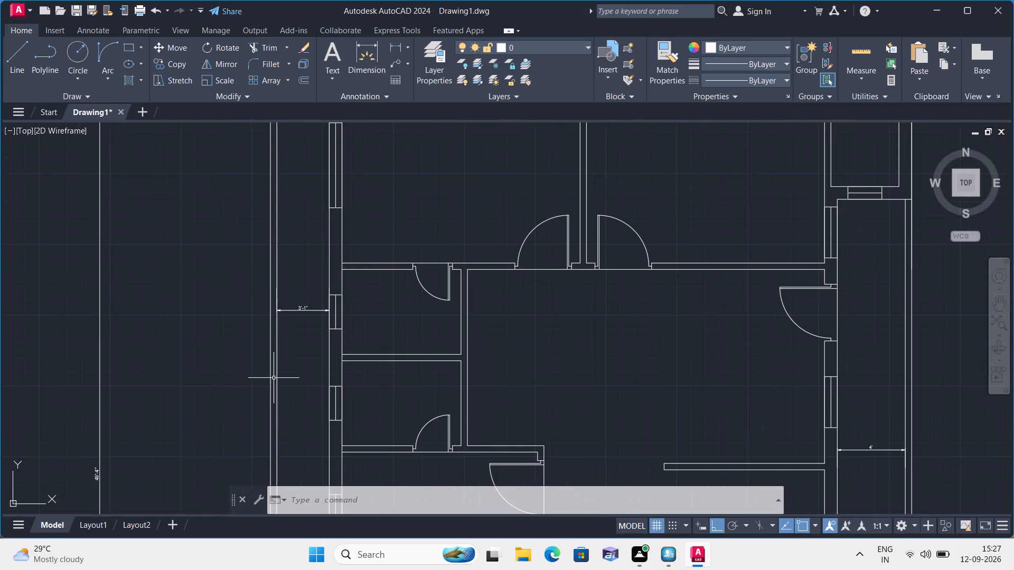
scroll(294, 322, up, 3)
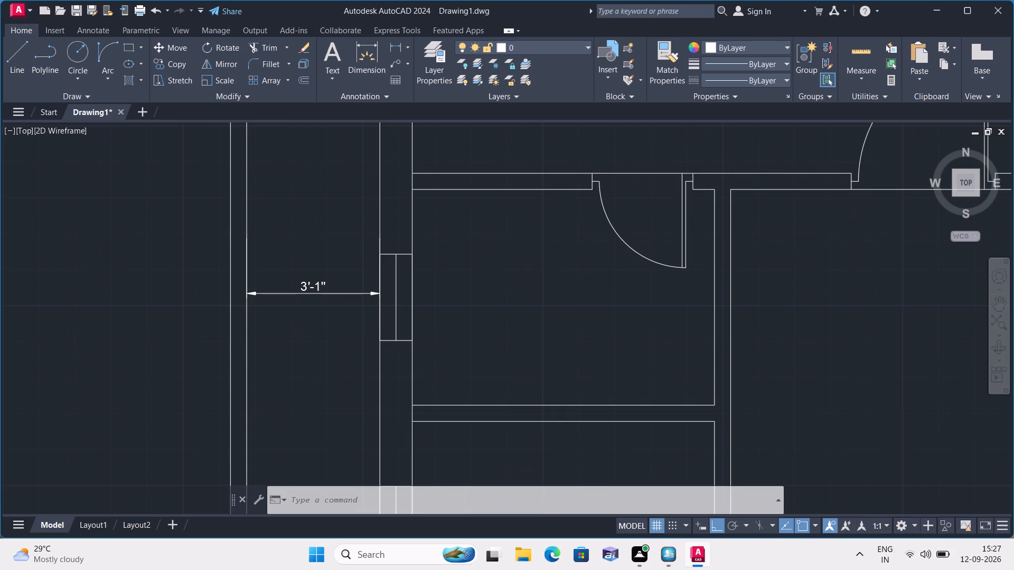
scroll(297, 322, down, 4)
scroll(273, 349, up, 1)
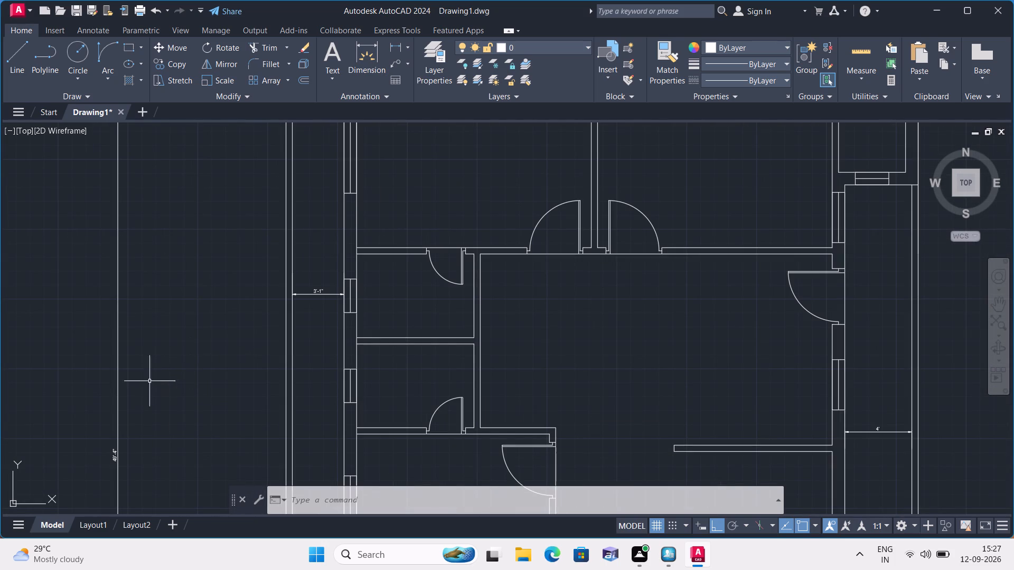
click(116, 412)
key(Delete)
Add a vertical linear dimension along the left boundary wall, from its outer top corner to its outer bottom corner.
scroll(168, 334, down, 2)
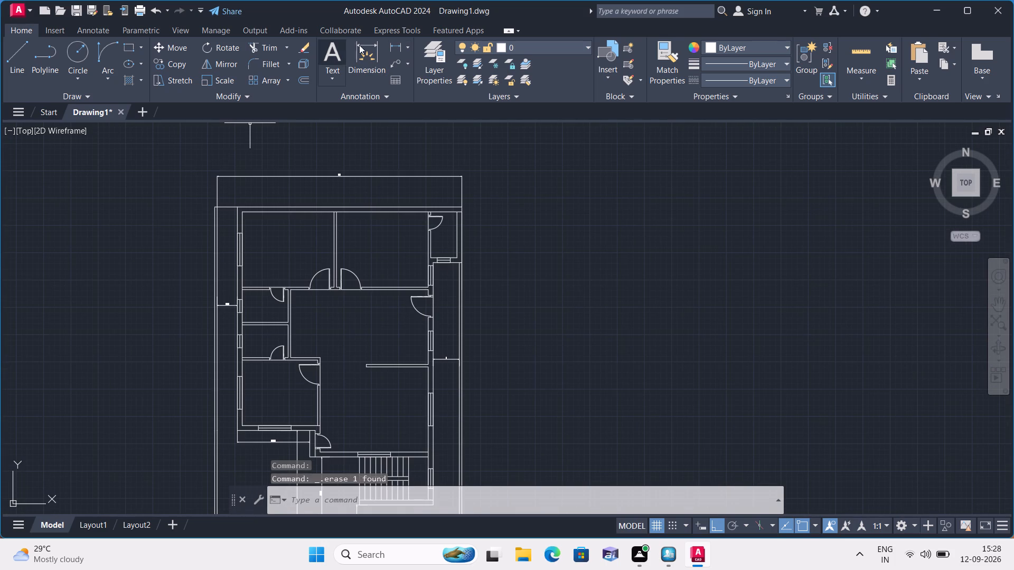
click(406, 48)
click(418, 65)
scroll(195, 211, up, 3)
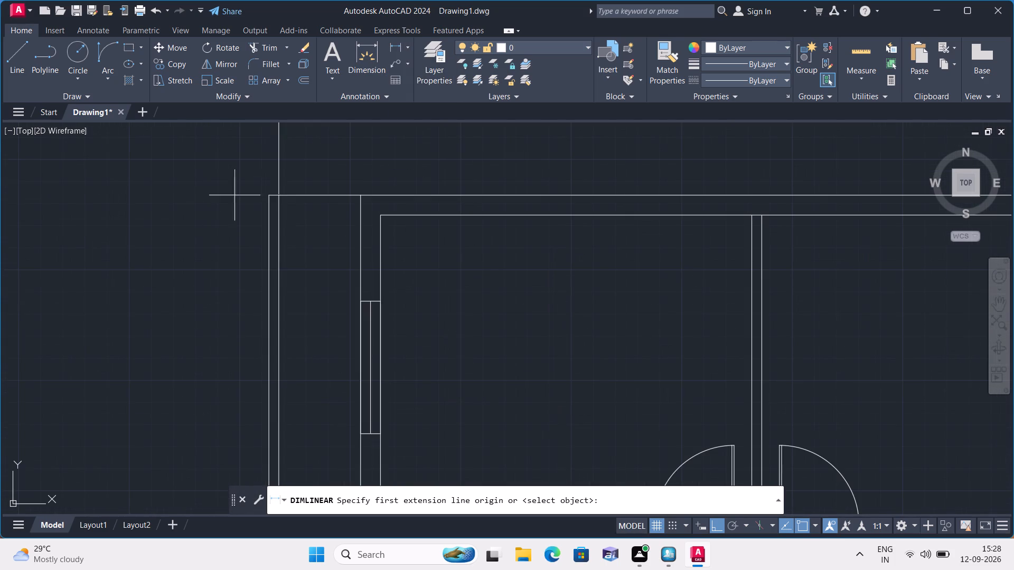
click(267, 192)
scroll(245, 284, down, 2)
middle_drag(244, 289, 270, 103)
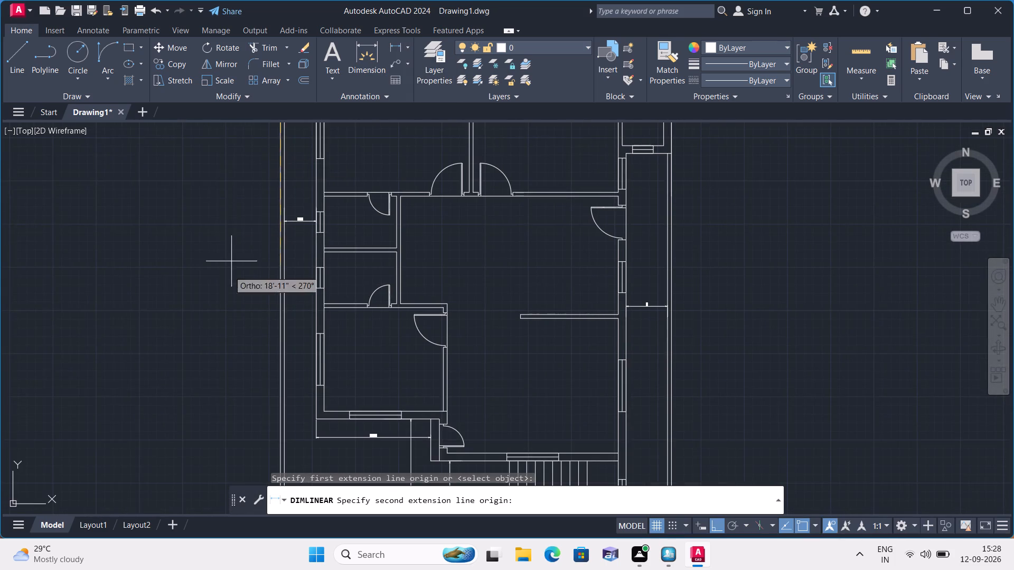
middle_drag(218, 299, 233, 51)
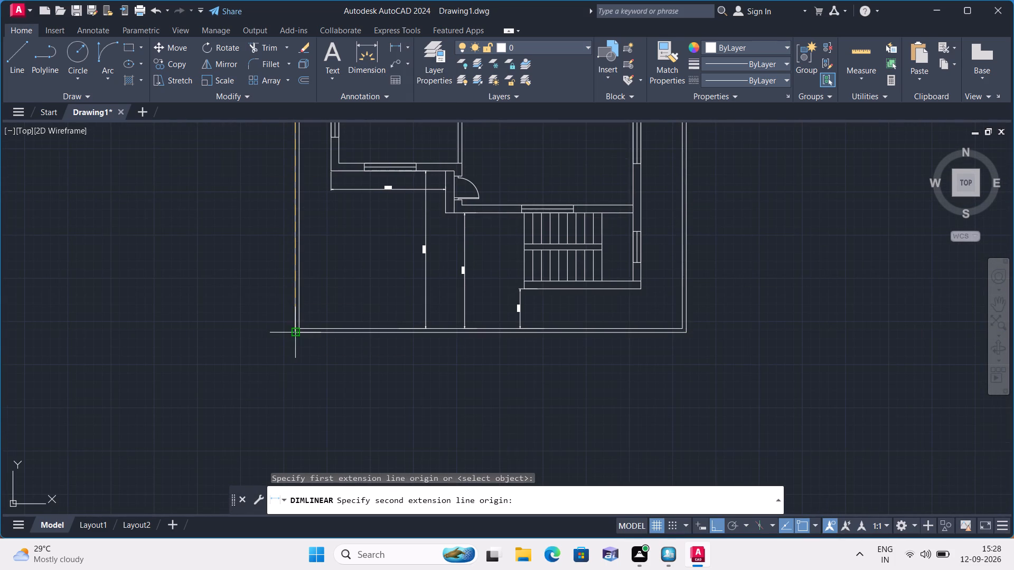
click(292, 334)
click(276, 330)
Override the text of the left boundary wall's overall vertical dimension with 50'.
middle_drag(233, 215, 224, 306)
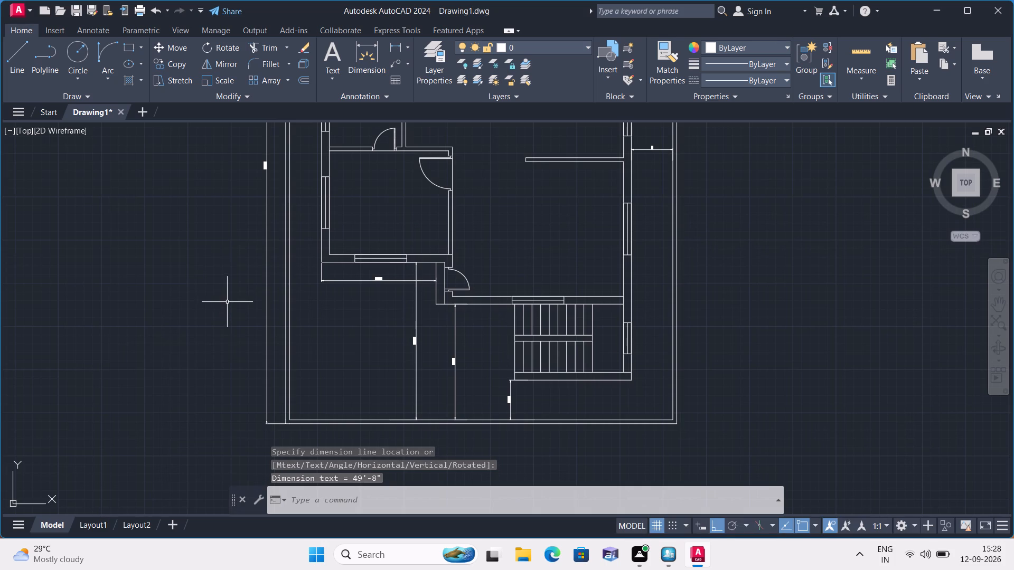
scroll(249, 193, up, 1)
middle_drag(249, 193, 253, 267)
scroll(268, 229, up, 2)
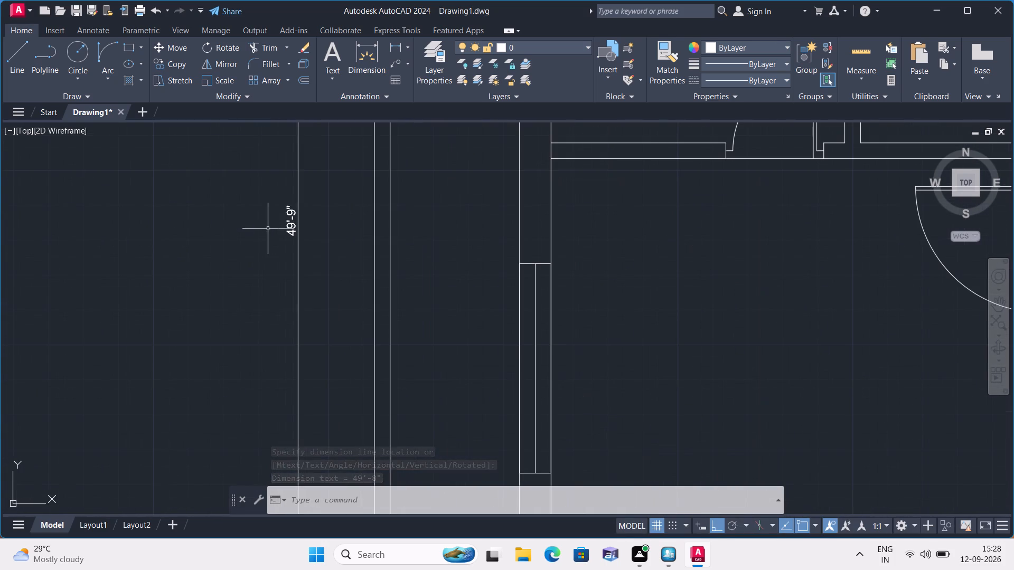
triple_click(289, 222)
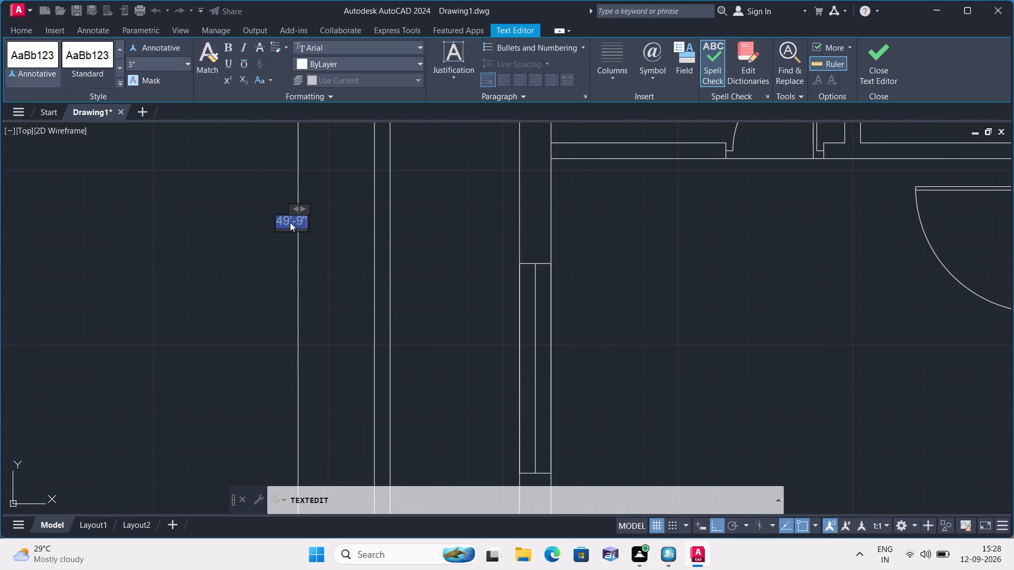
key(BackSpace)
text(50')
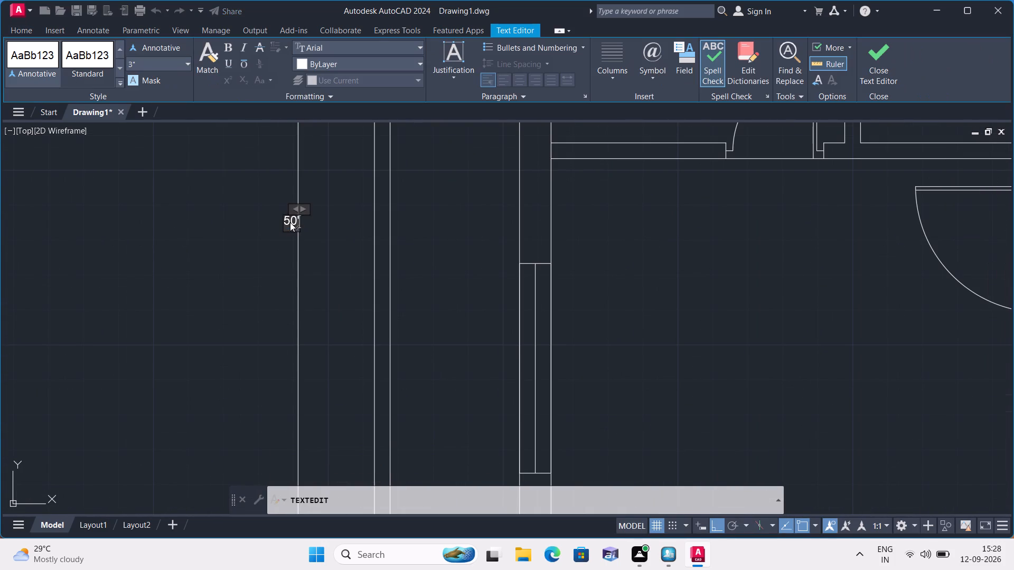
click(265, 246)
key(Escape)
key(Escape)
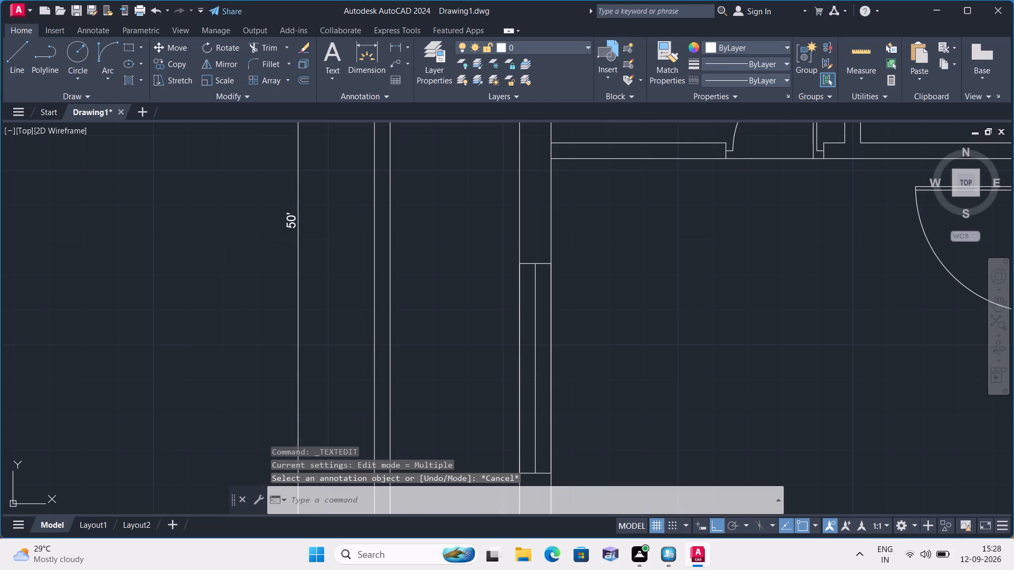
scroll(265, 246, down, 2)
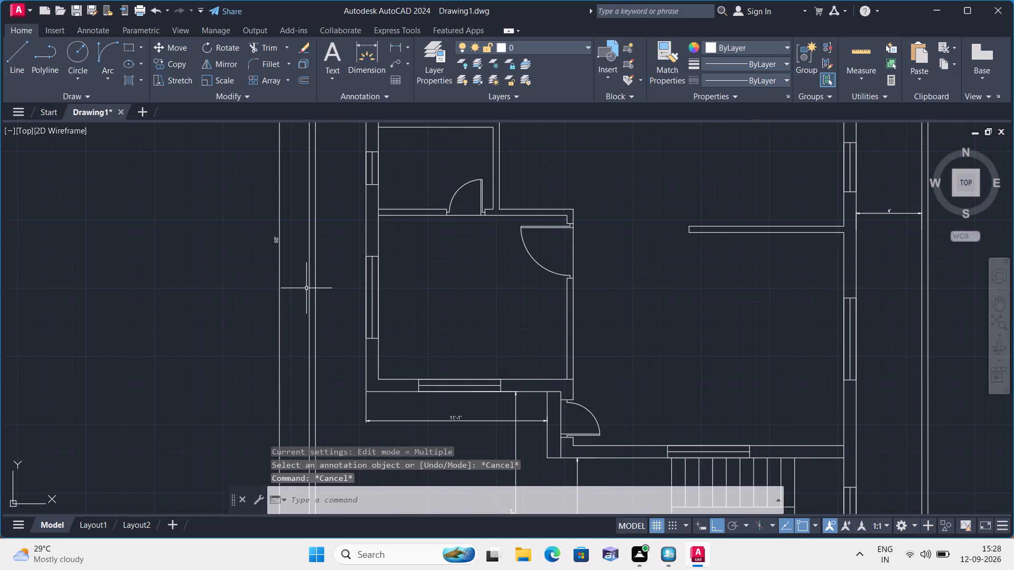
Examine the lower part of the plan, checking the boundary wall and the setback dimensions around the staircase and entrance.
scroll(308, 289, down, 1)
scroll(692, 278, up, 3)
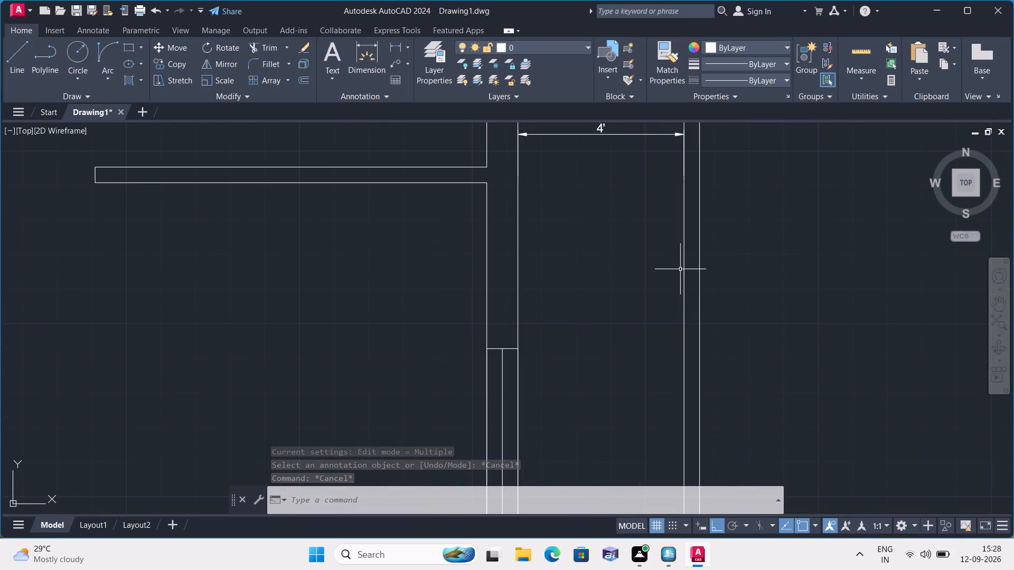
scroll(641, 264, down, 2)
middle_drag(537, 435, 482, 135)
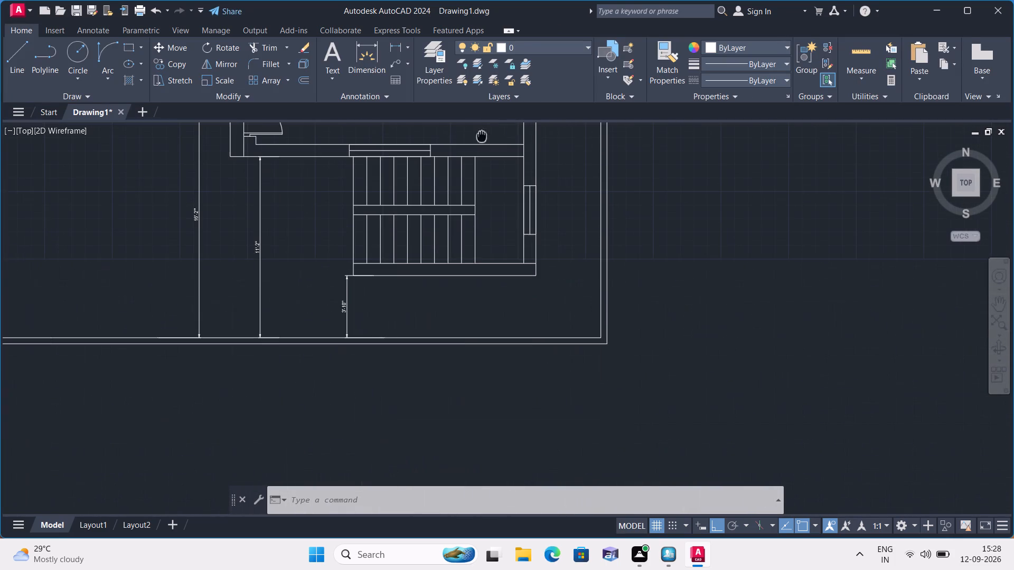
scroll(358, 307, up, 2)
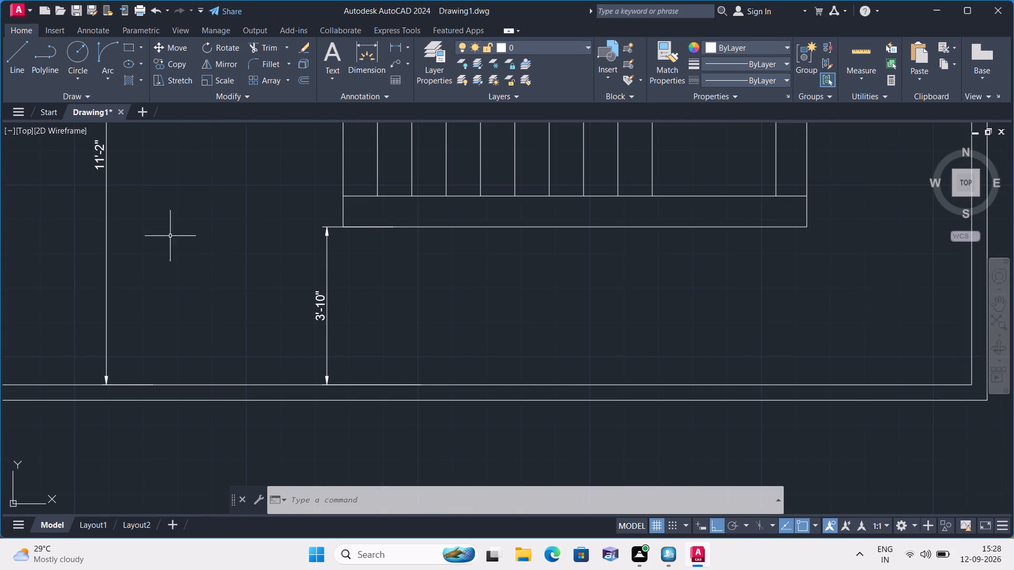
middle_drag(149, 214, 490, 365)
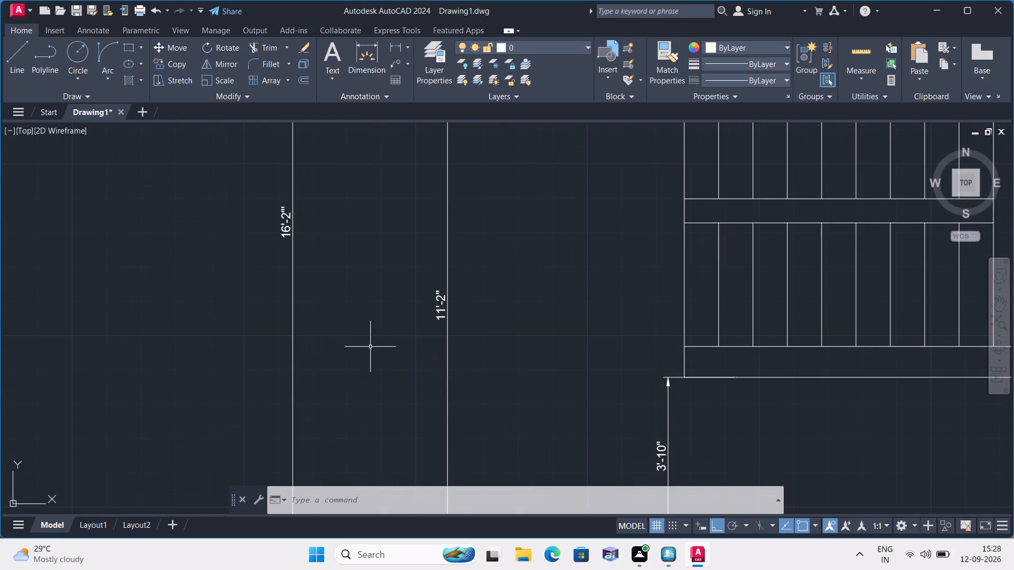
scroll(367, 346, down, 1)
scroll(264, 264, down, 1)
middle_drag(261, 264, 351, 328)
scroll(261, 264, down, 1)
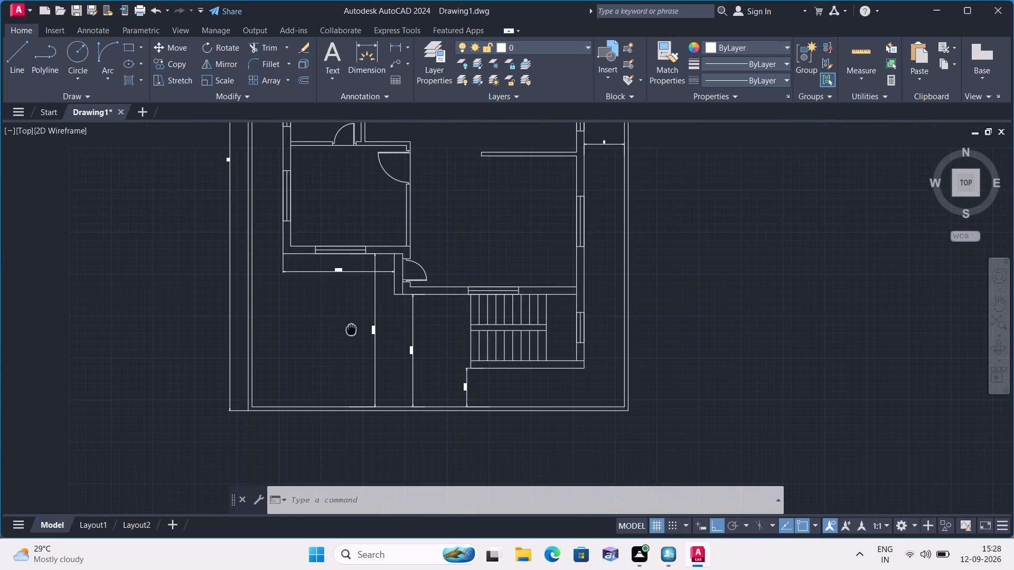
middle_drag(265, 291, 316, 267)
scroll(265, 289, down, 1)
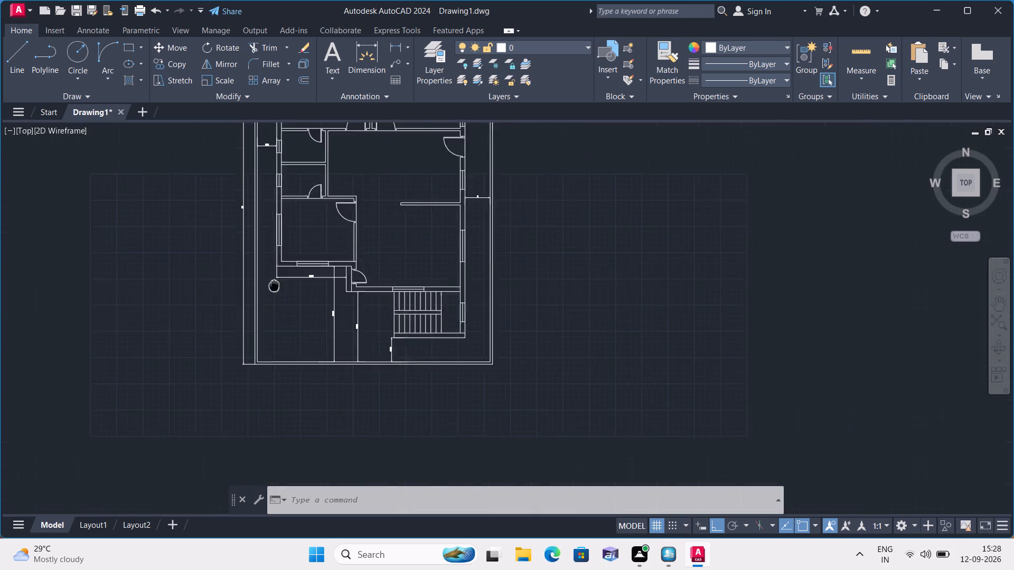
middle_drag(316, 267, 322, 265)
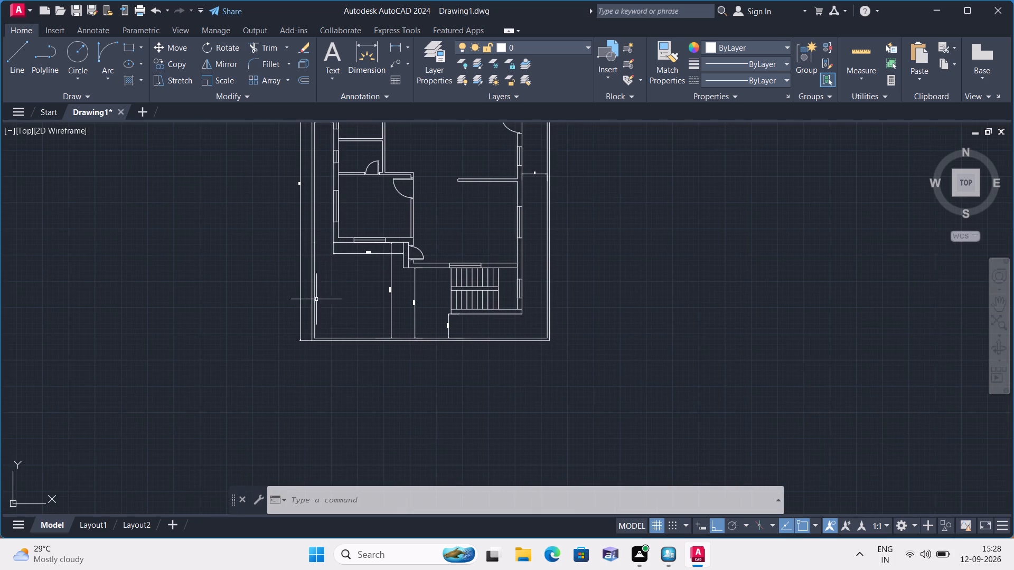
Draw a short vertical line across the bottom boundary wall, from inner to outer face, close to the bottom-left corner.
scroll(343, 317, up, 2)
middle_drag(349, 317, 421, 282)
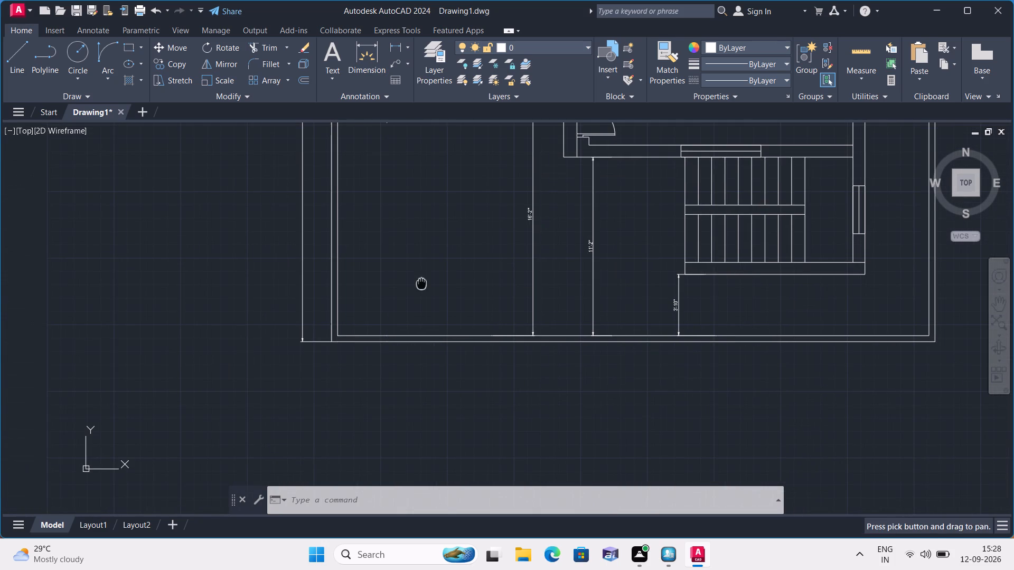
text(l)
key(space)
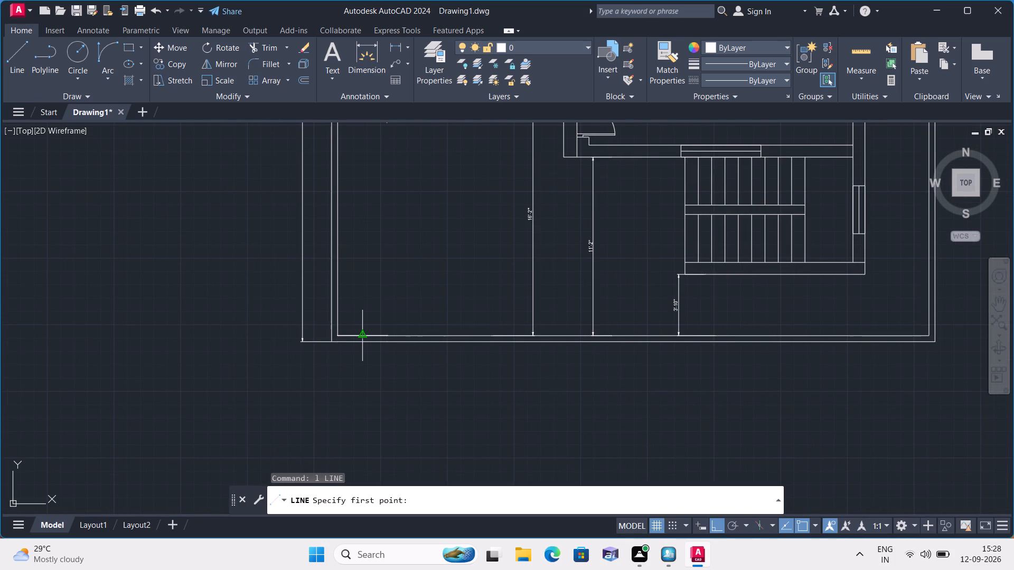
scroll(355, 347, up, 1)
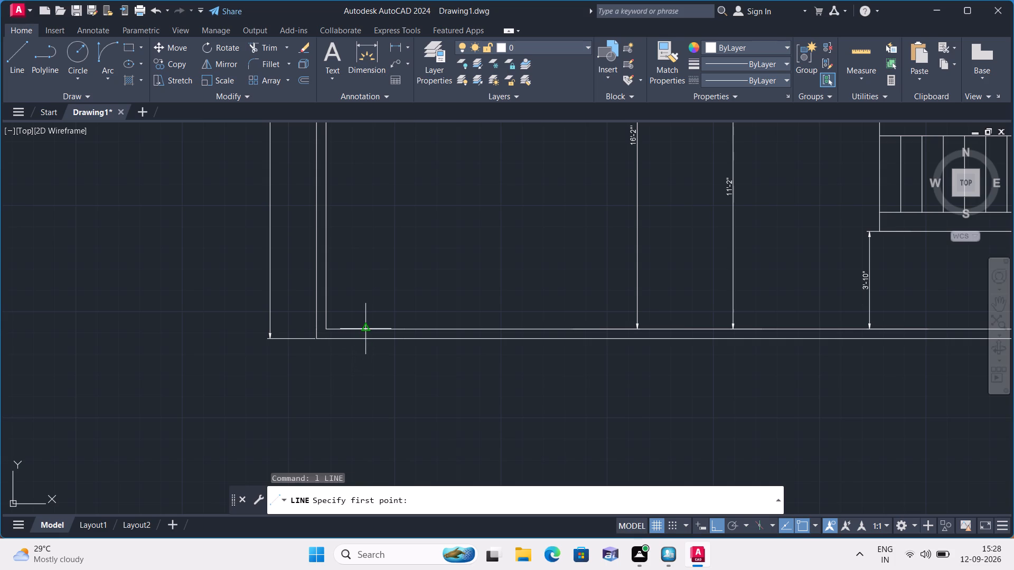
click(364, 330)
click(364, 339)
key(space)
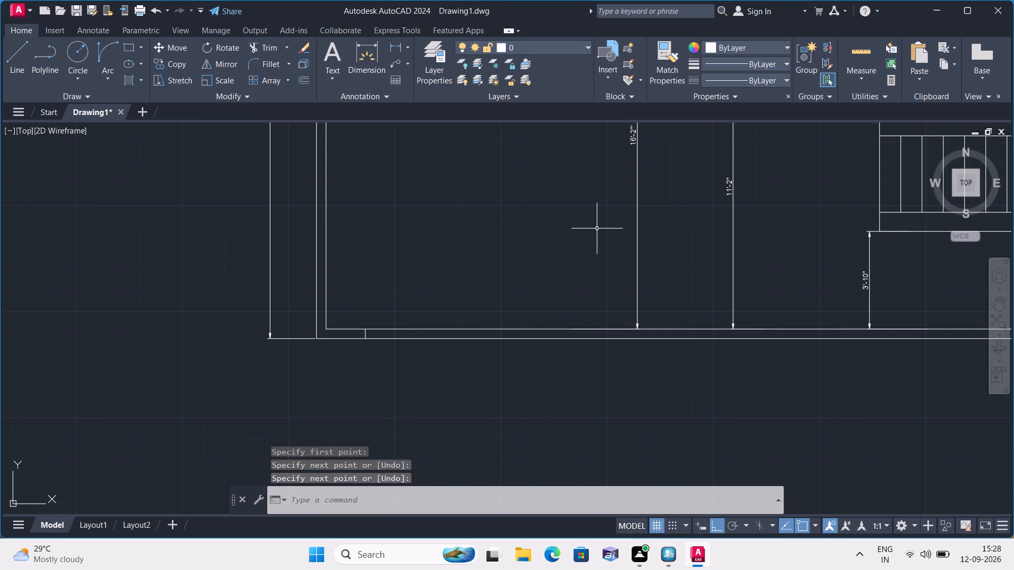
Draw a second short vertical line across the bottom boundary wall, in line with the outer wall corner beside the entrance door.
middle_drag(593, 251, 588, 315)
scroll(594, 336, down, 1)
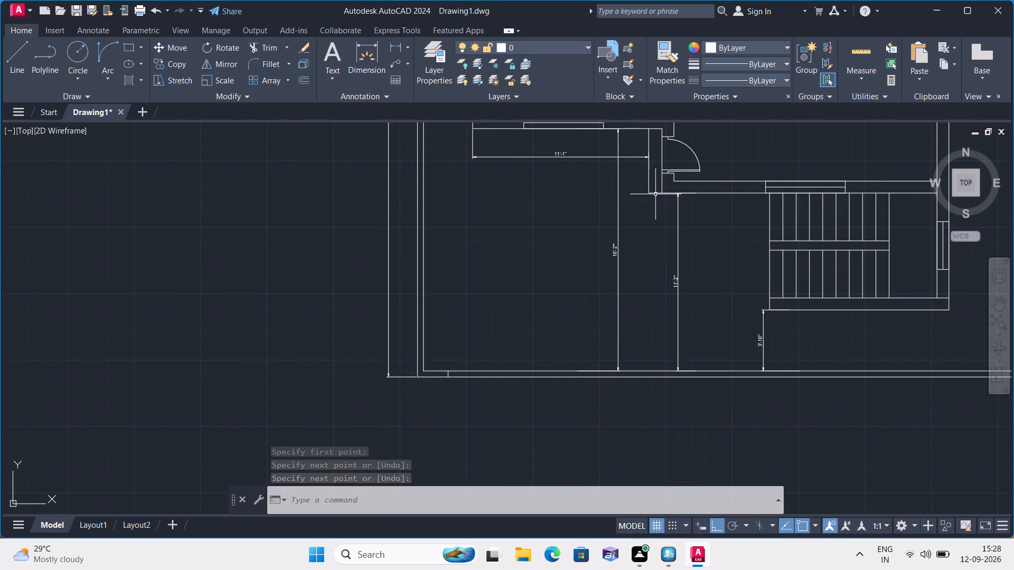
key(space)
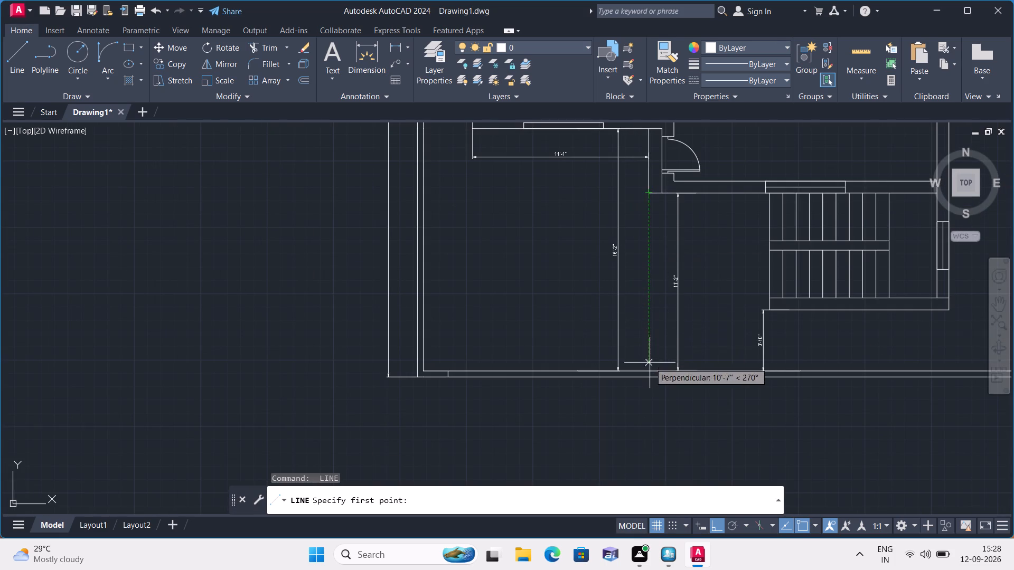
click(650, 370)
click(651, 381)
key(space)
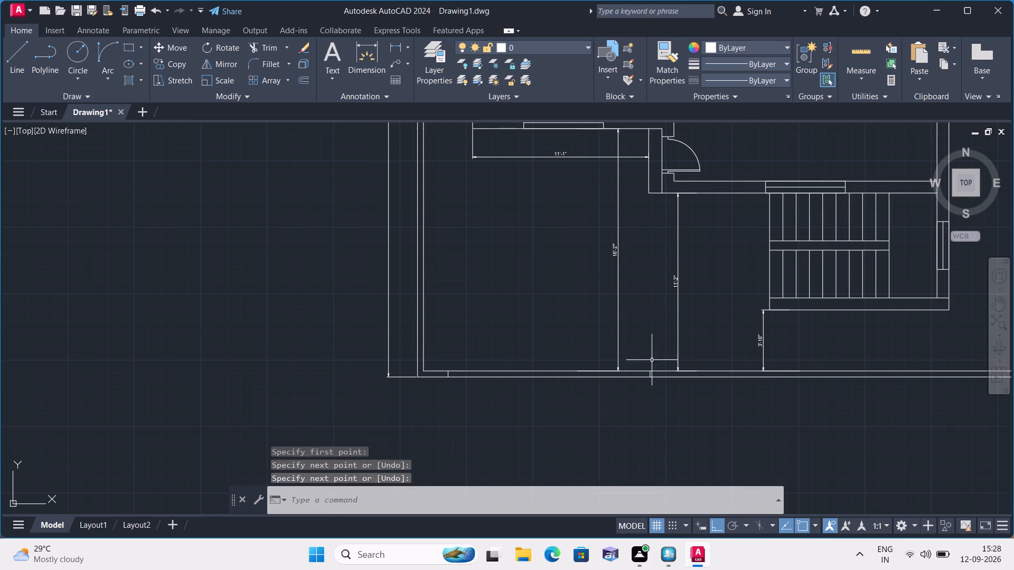
Create a new layer coloured red and make it the current layer.
click(438, 44)
right_click(242, 283)
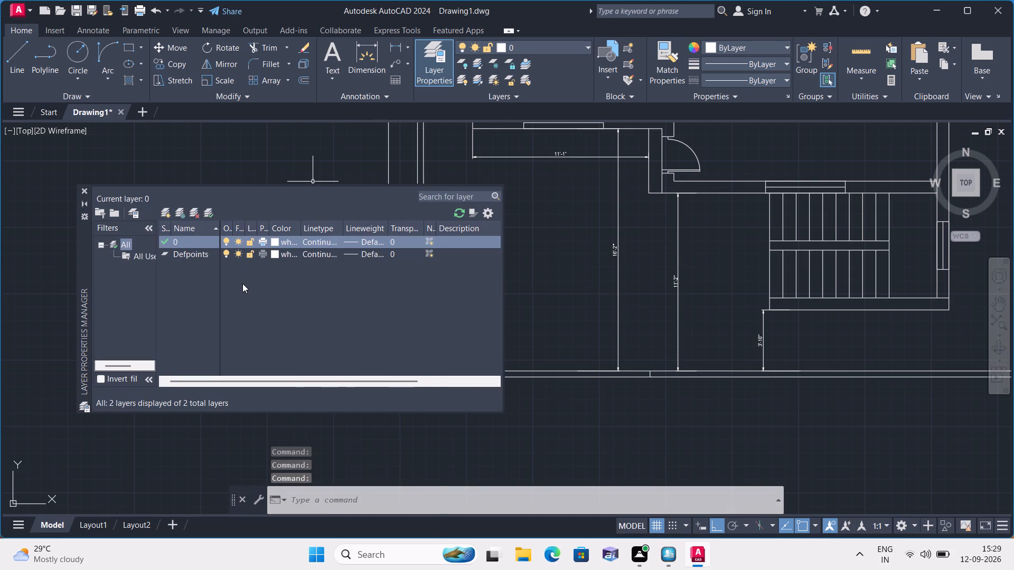
click(273, 270)
click(273, 254)
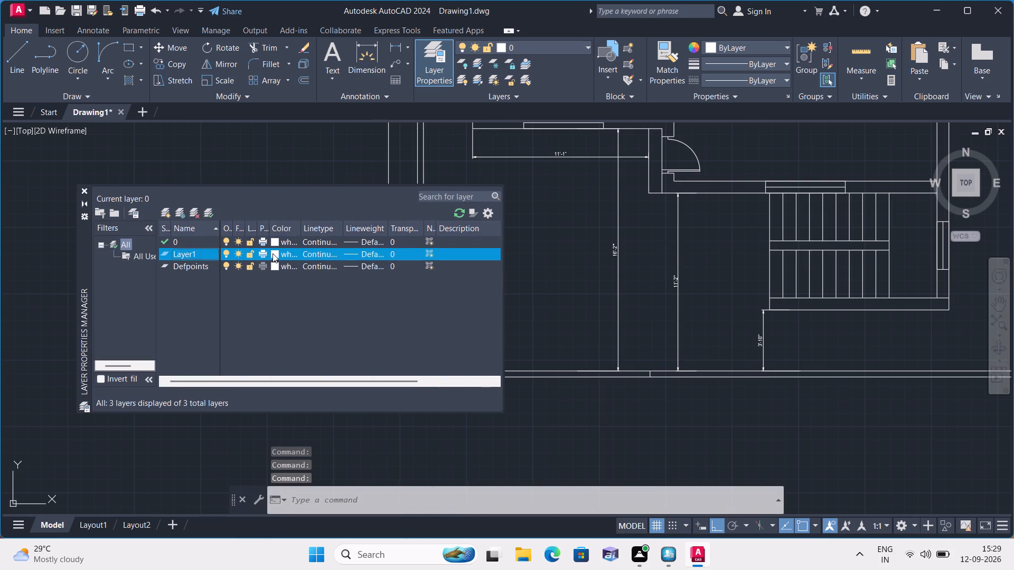
click(396, 300)
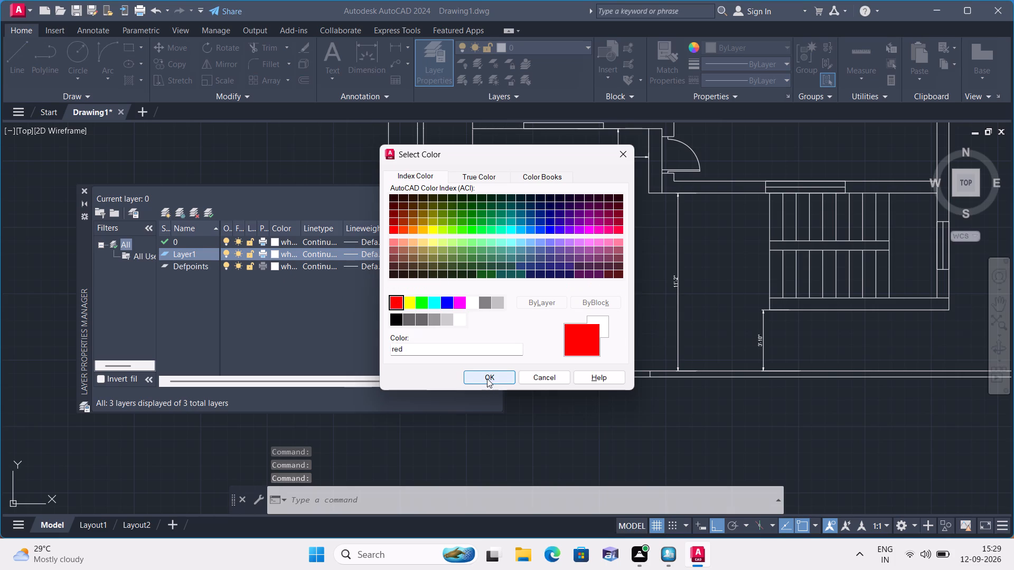
click(487, 378)
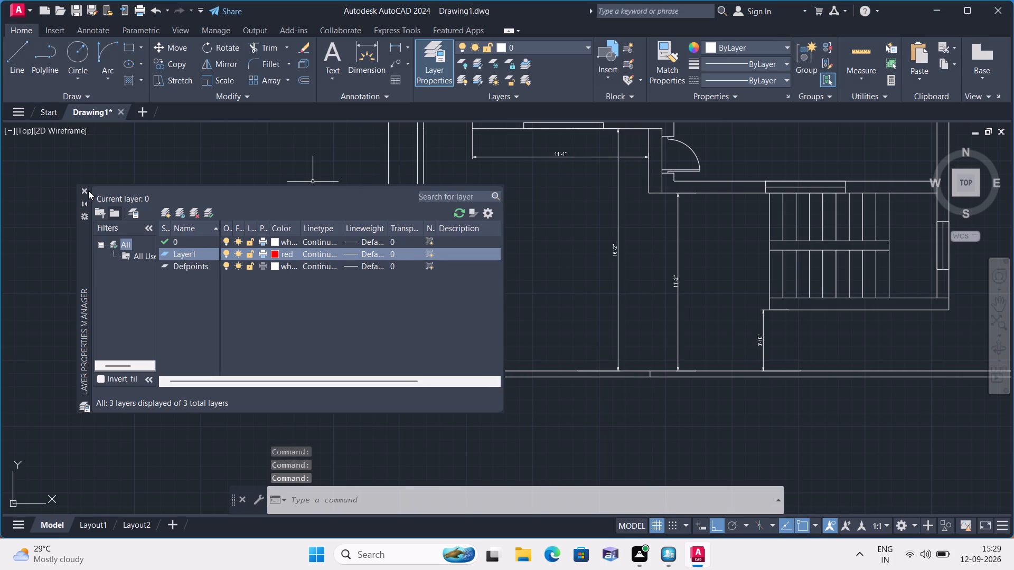
click(86, 189)
click(588, 44)
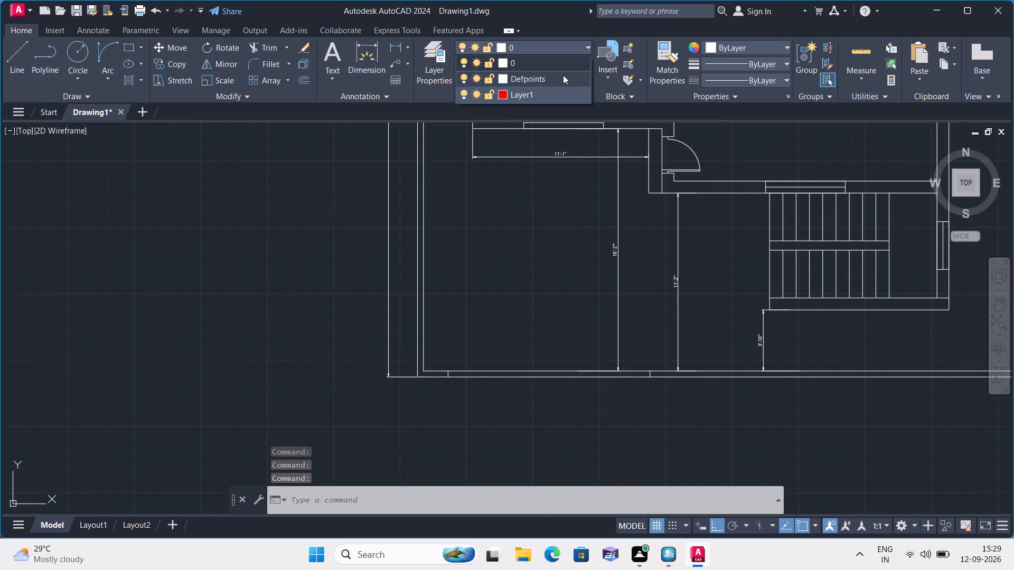
click(533, 92)
With Ortho off, draw two crossing diagonal lines between opposite ends of the two short lines across the bottom boundary wall.
text(l)
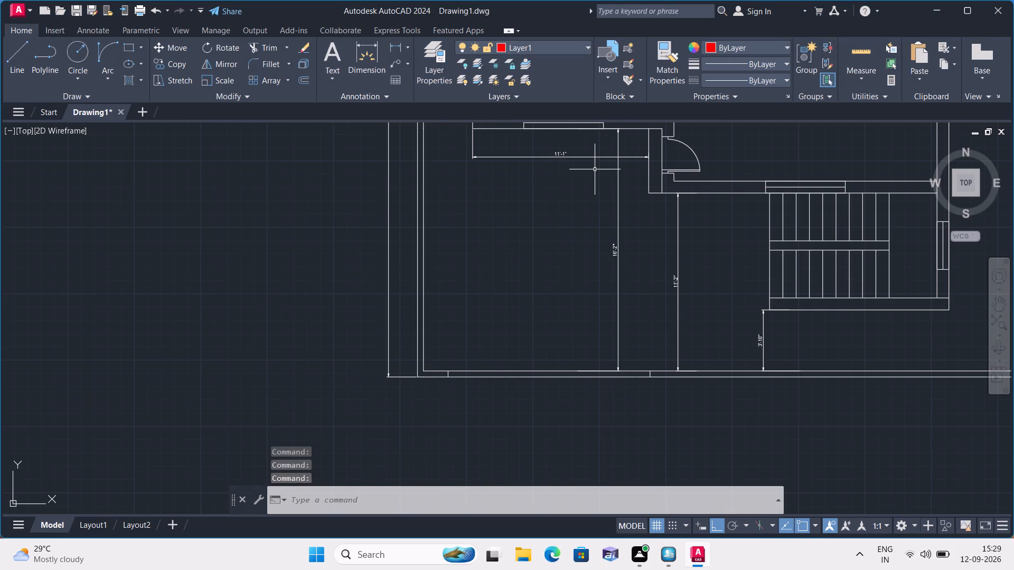
key(space)
scroll(590, 370, up, 2)
scroll(702, 381, up, 2)
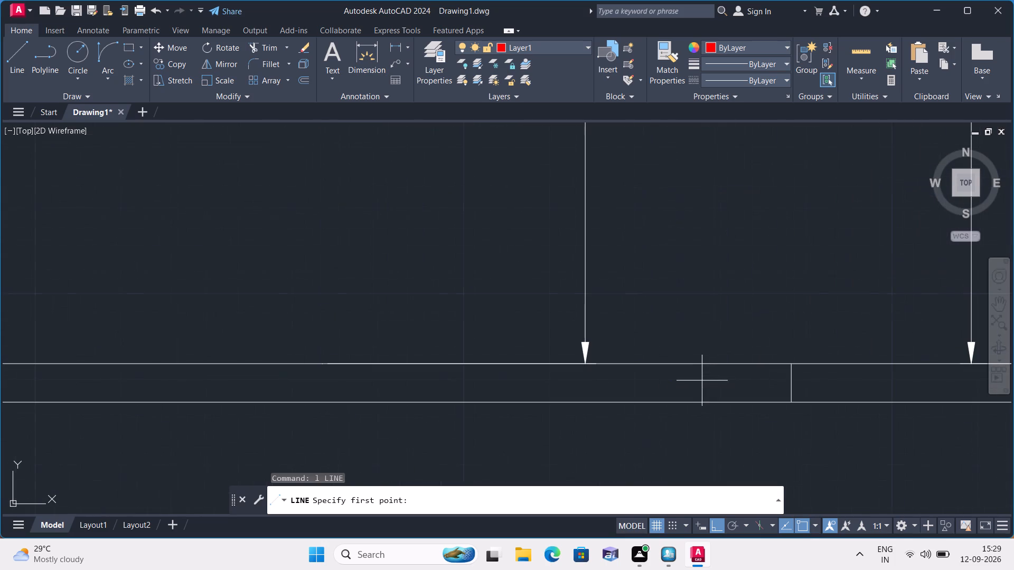
click(790, 364)
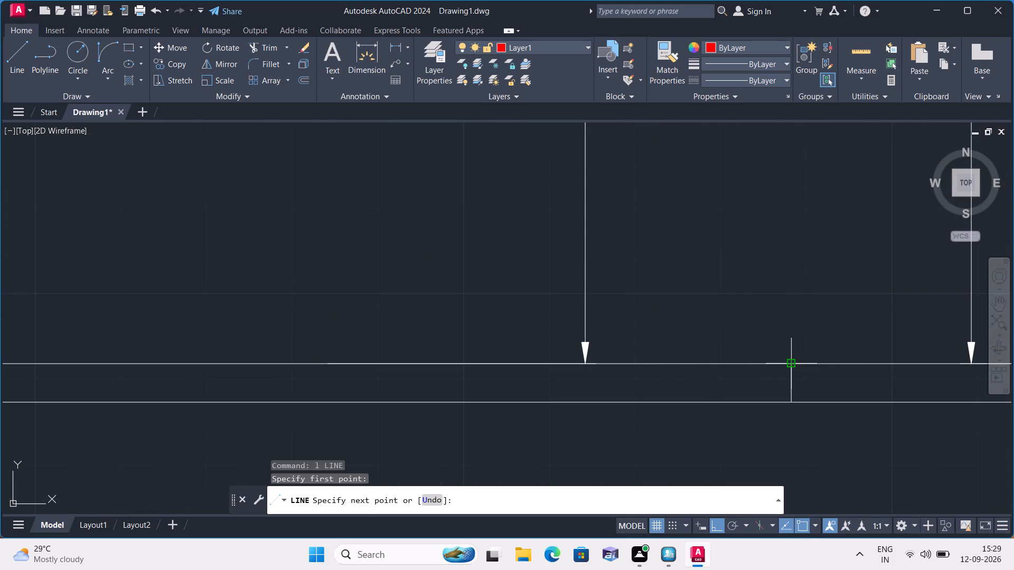
key(F8)
scroll(191, 407, down, 1)
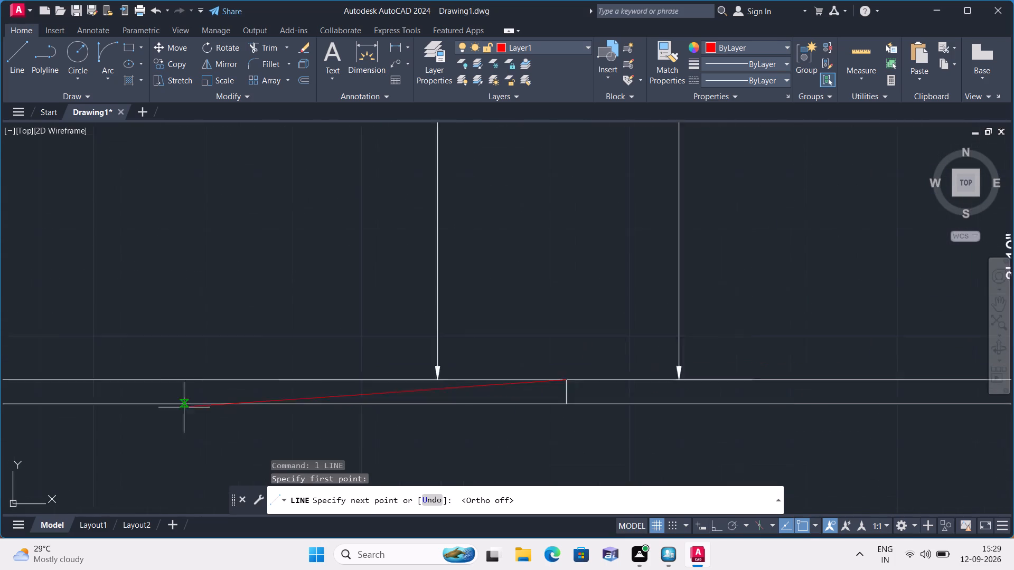
scroll(183, 407, down, 1)
middle_drag(72, 407, 215, 390)
click(57, 389)
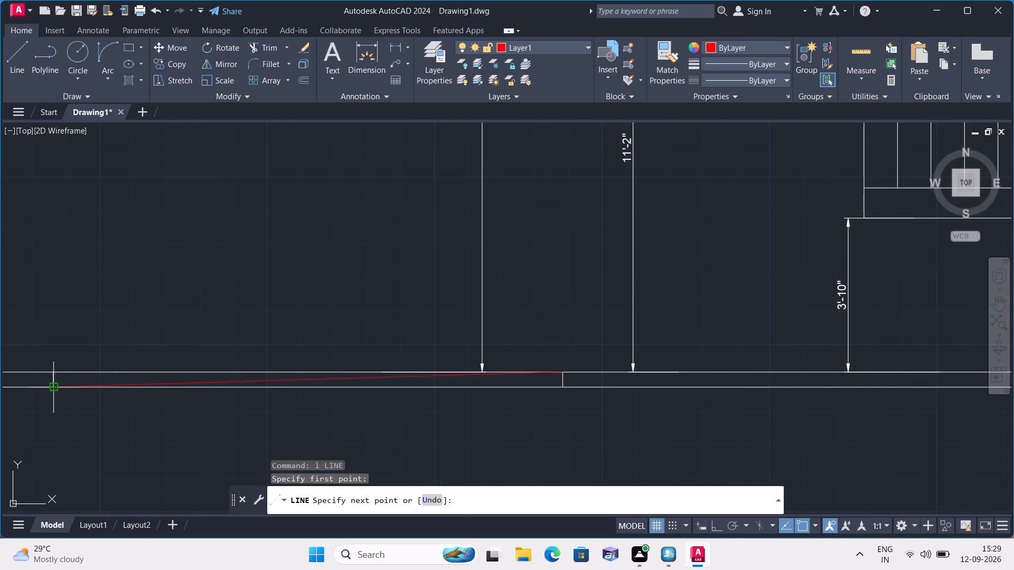
key(space)
key(space)
click(51, 370)
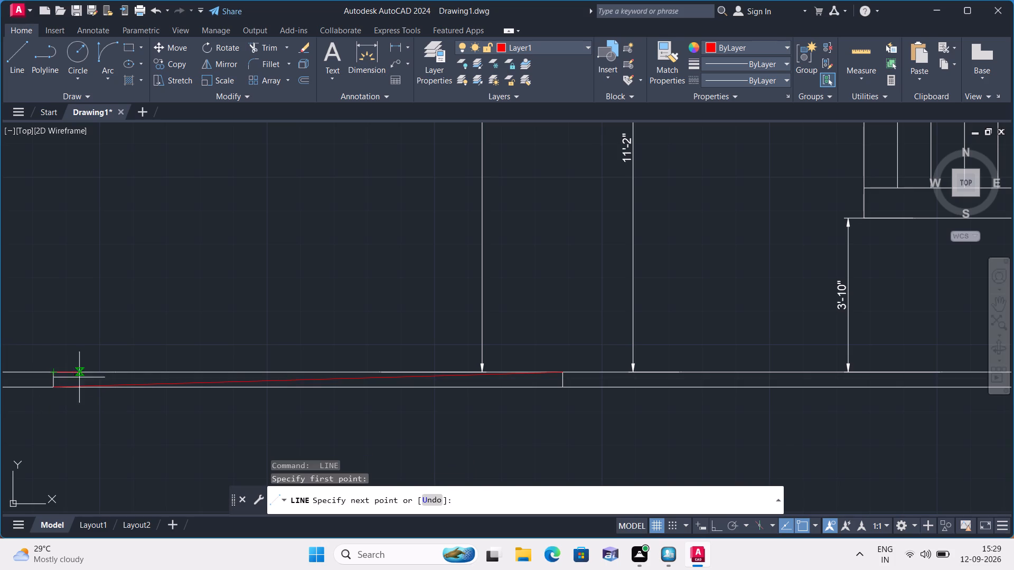
click(565, 386)
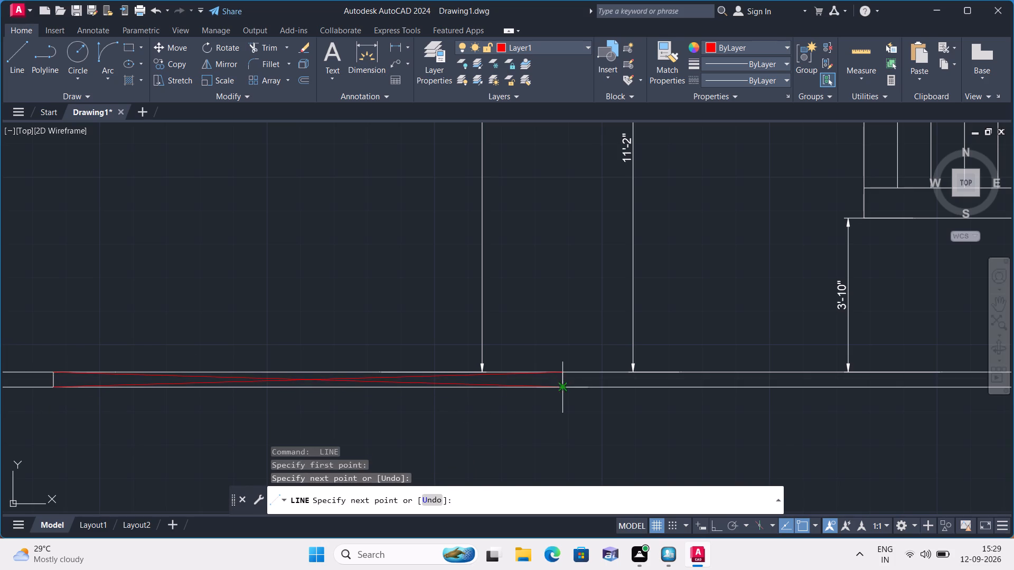
key(space)
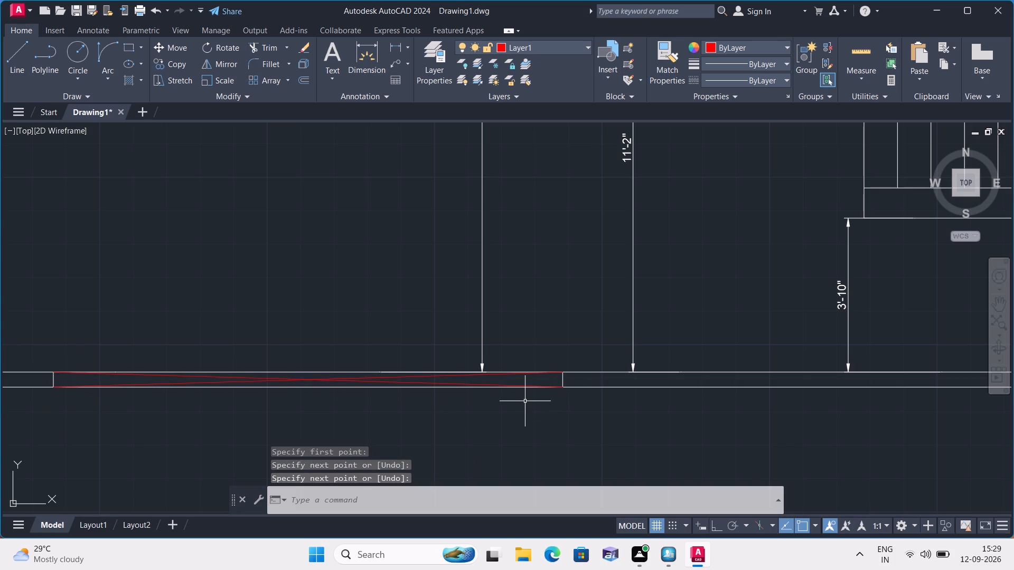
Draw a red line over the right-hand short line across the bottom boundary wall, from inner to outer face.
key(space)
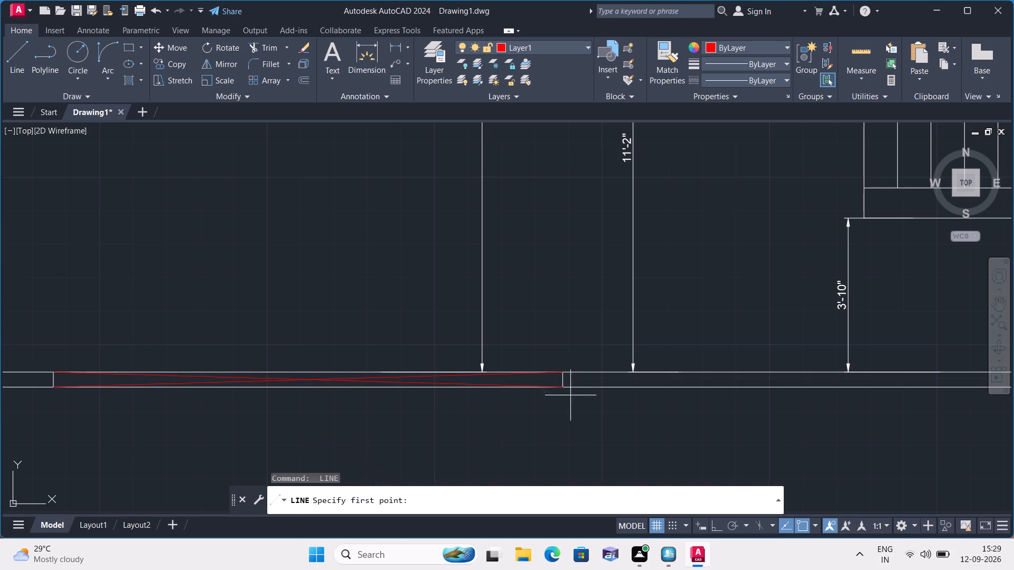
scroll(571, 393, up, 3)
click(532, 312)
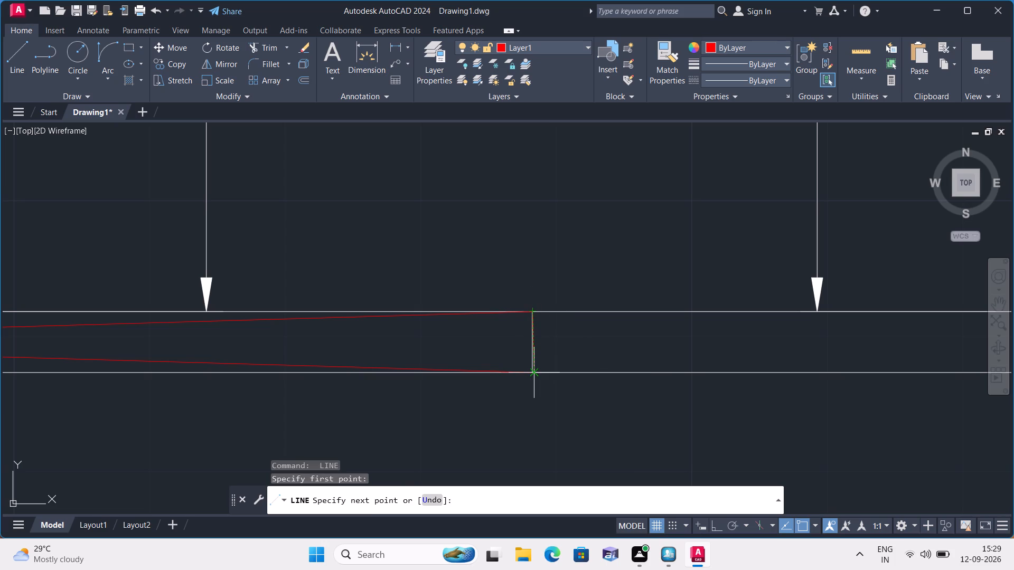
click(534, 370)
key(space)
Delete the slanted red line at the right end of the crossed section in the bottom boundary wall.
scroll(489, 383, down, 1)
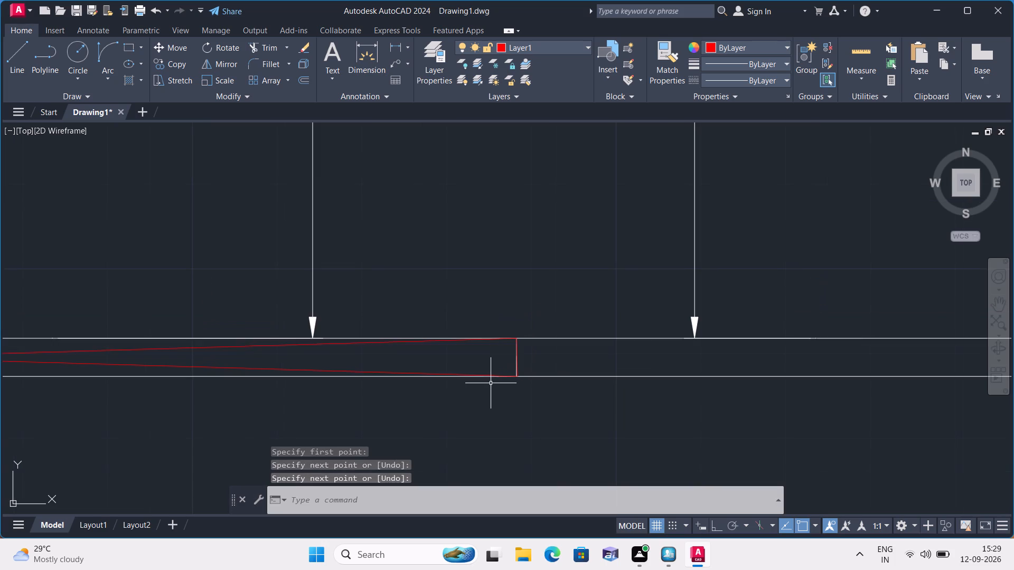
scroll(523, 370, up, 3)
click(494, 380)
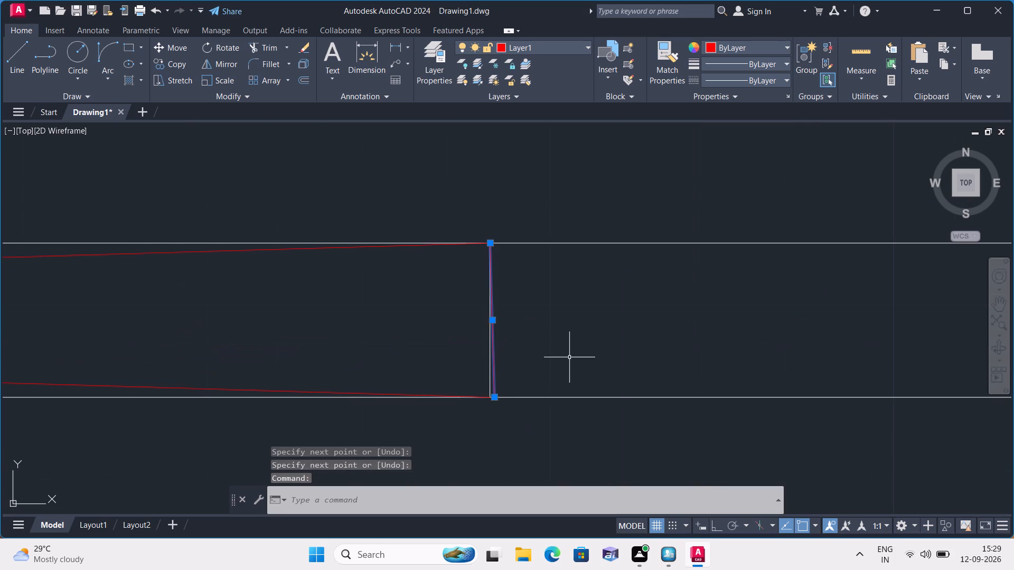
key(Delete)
Draw red lines over the short lines at both ends of the crossed section in the bottom boundary wall.
text(l)
key(space)
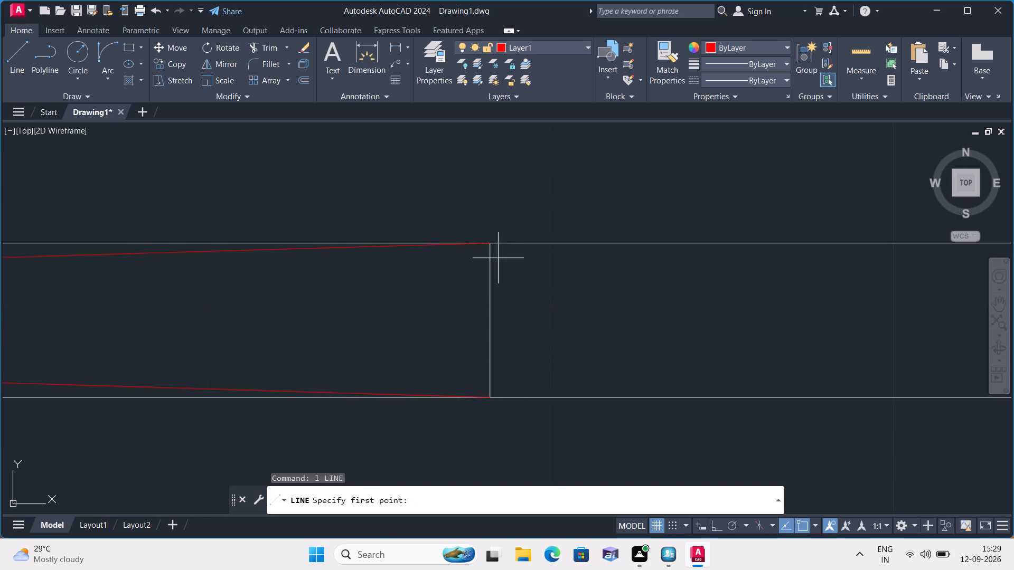
click(492, 246)
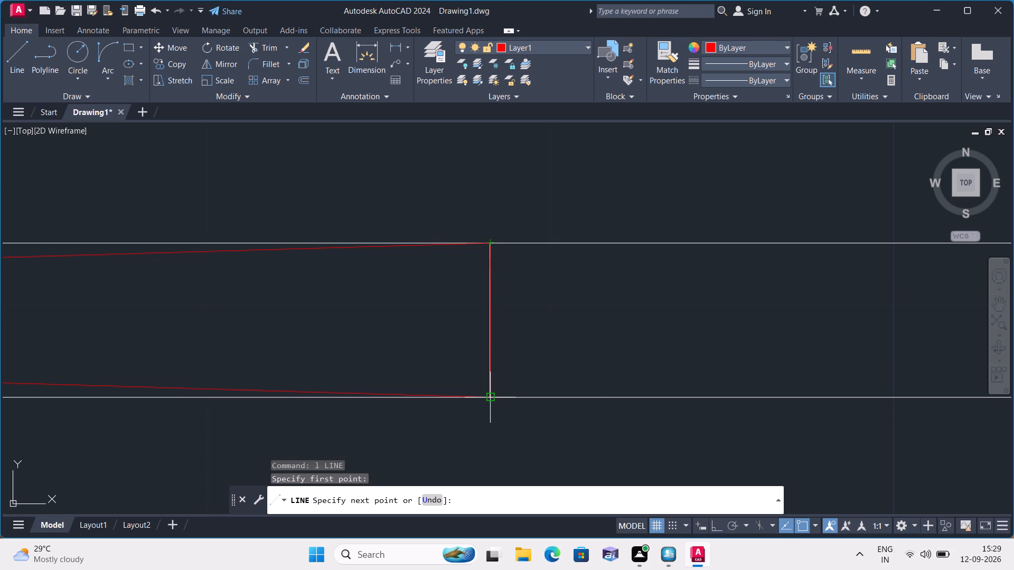
click(493, 397)
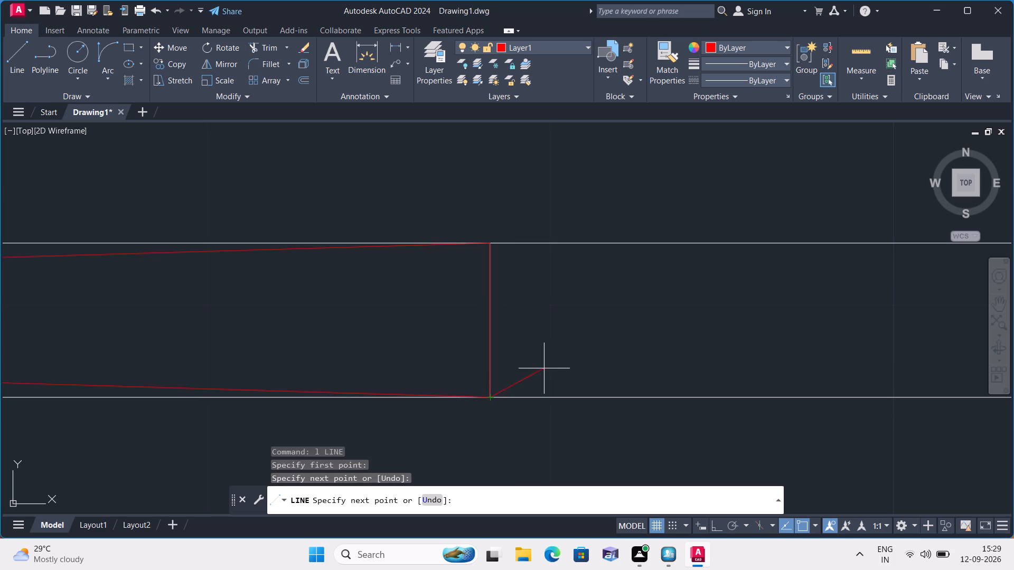
key(space)
scroll(371, 342, down, 2)
middle_drag(414, 344, 651, 334)
scroll(651, 334, down, 2)
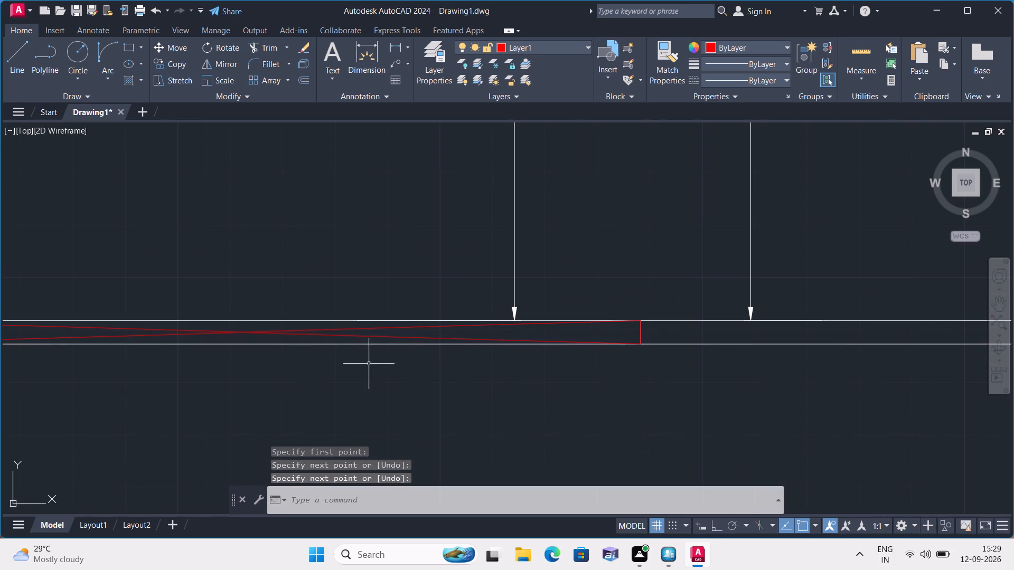
key(space)
middle_drag(266, 374, 515, 367)
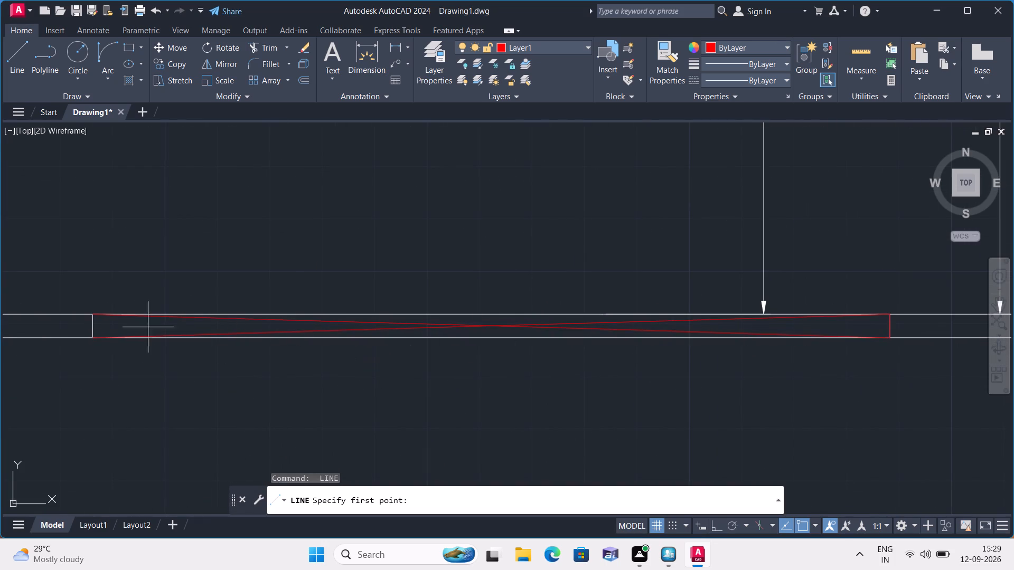
scroll(91, 314, up, 1)
click(91, 314)
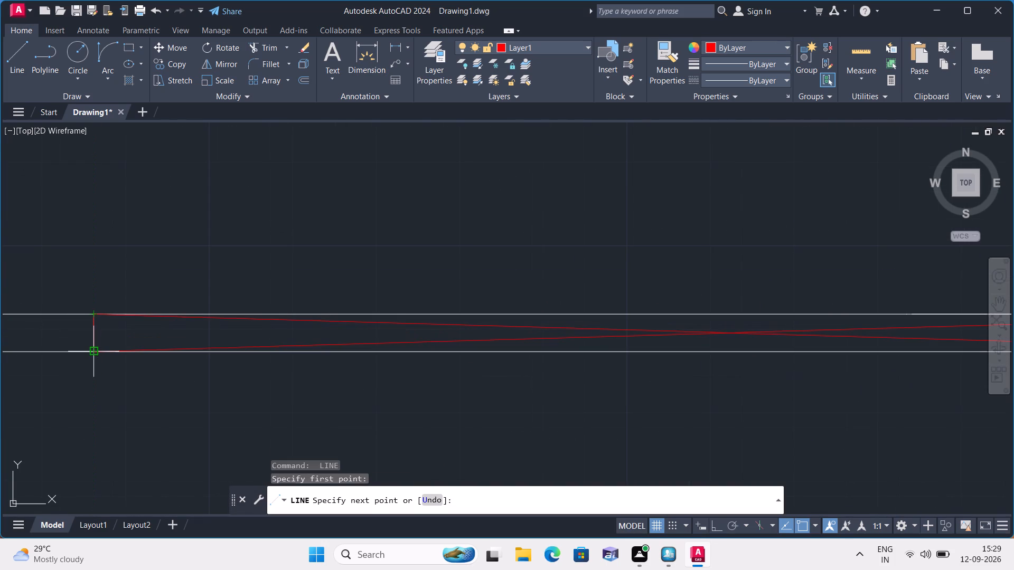
click(93, 351)
key(space)
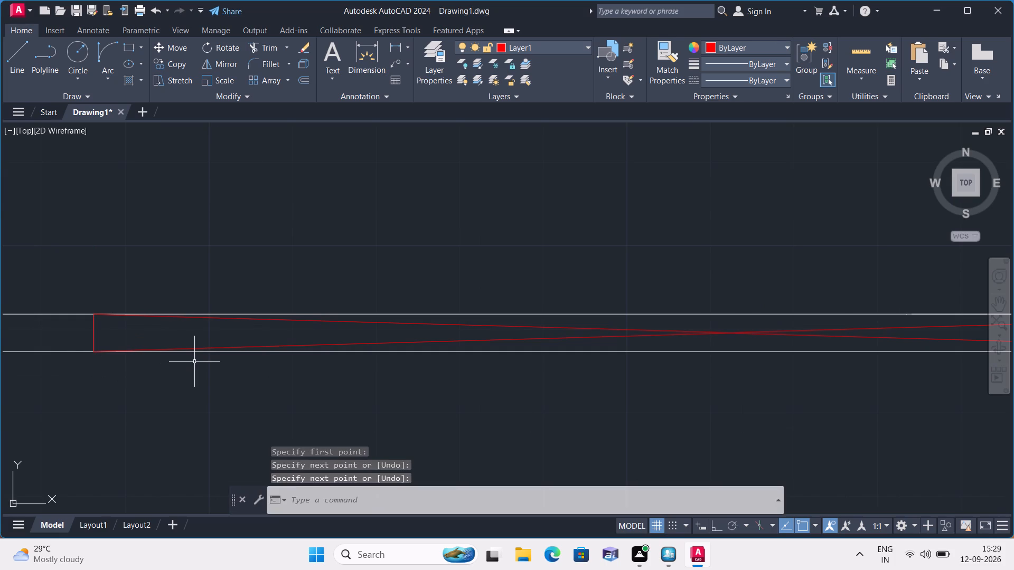
With Ortho on, draw red lines along the inner and outer faces of the crossed section to close its outline.
key(space)
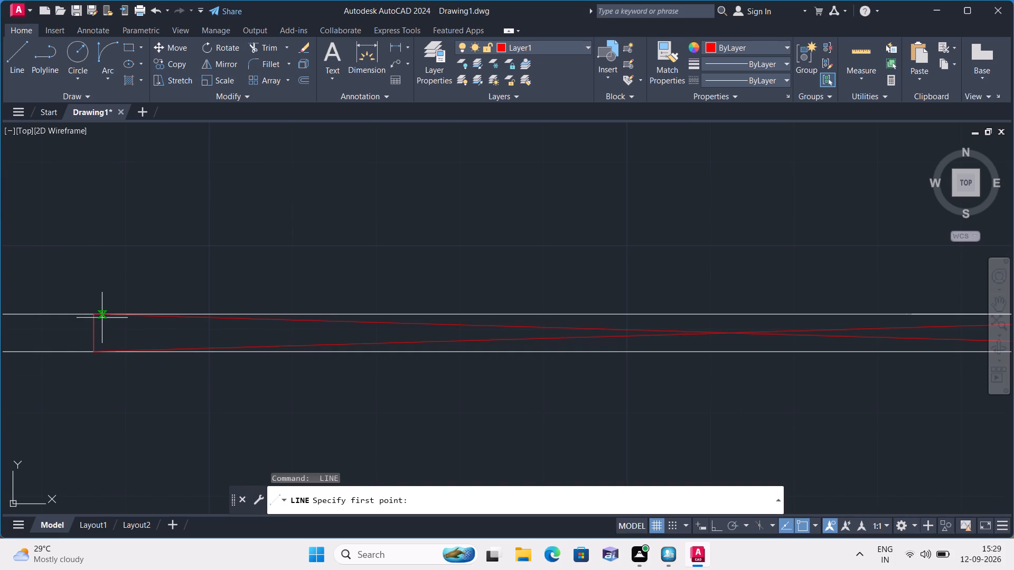
click(94, 315)
scroll(412, 320, down, 2)
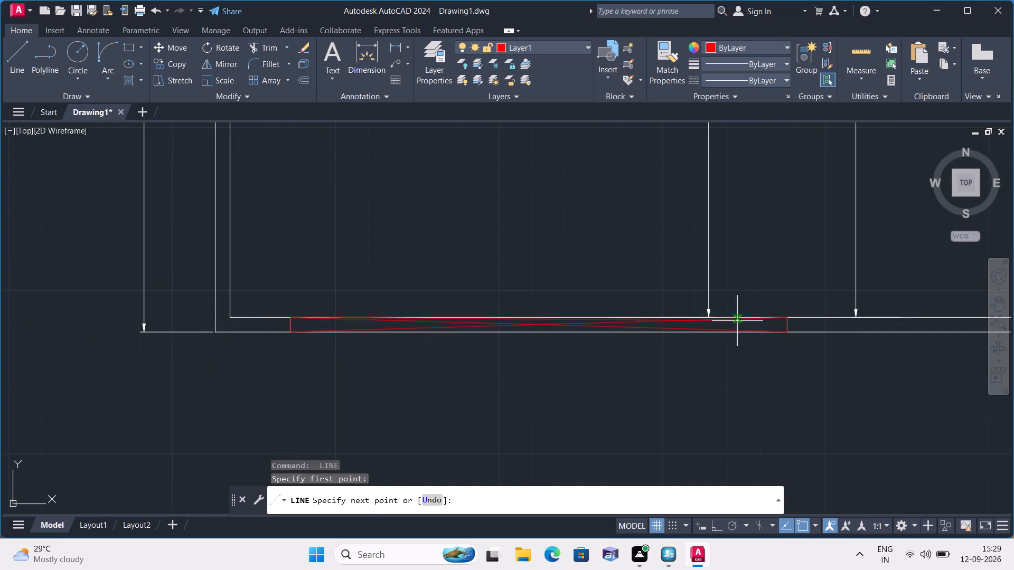
scroll(767, 316, up, 2)
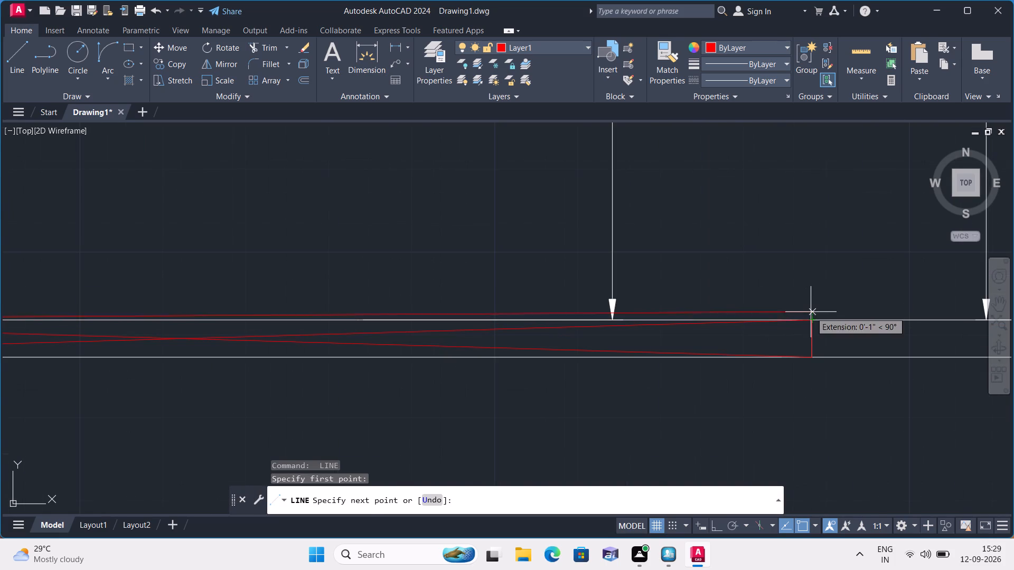
key(F8)
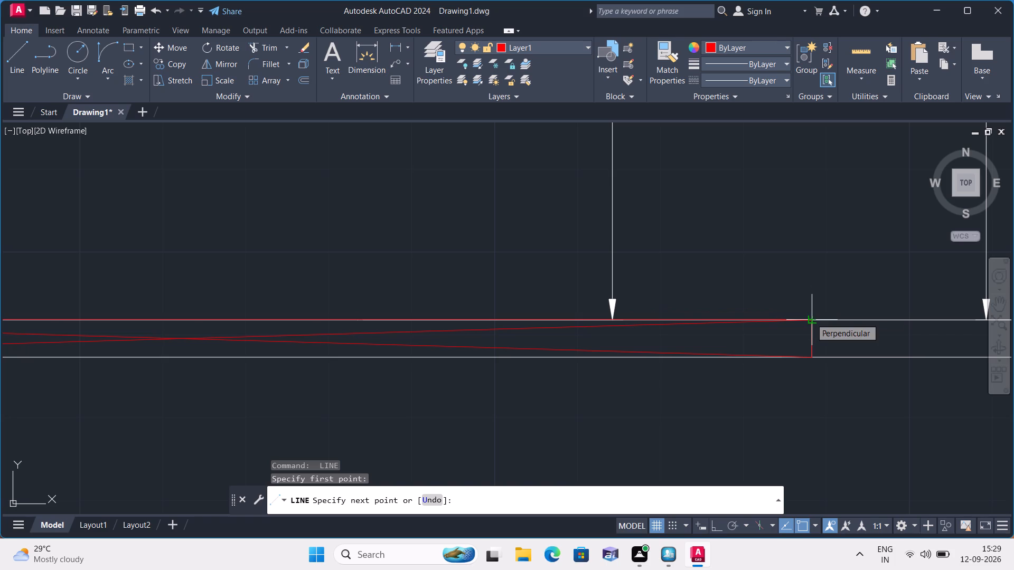
click(811, 318)
key(space)
key(space)
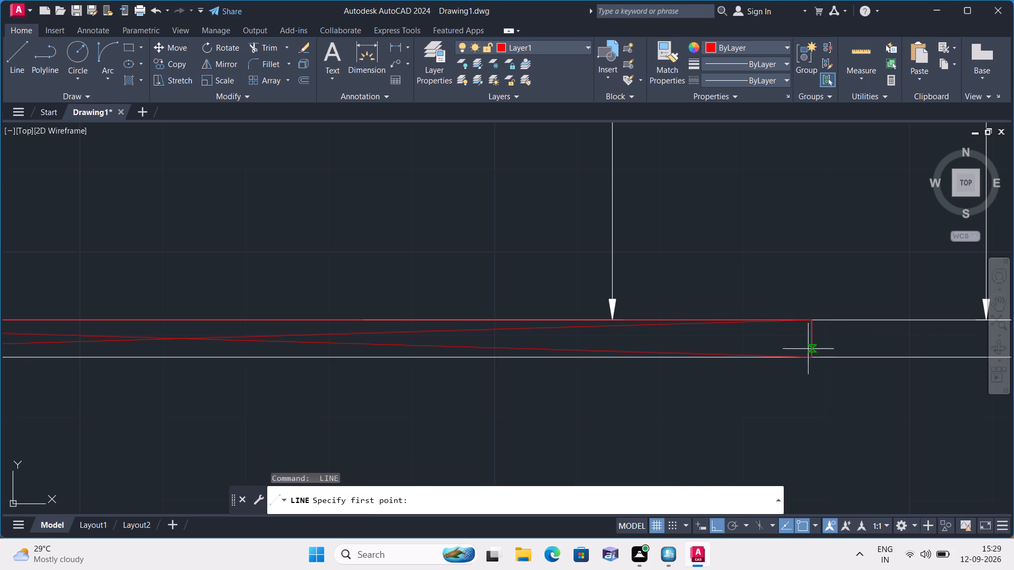
click(814, 359)
scroll(258, 363, down, 2)
middle_drag(240, 371, 453, 370)
click(198, 360)
key(space)
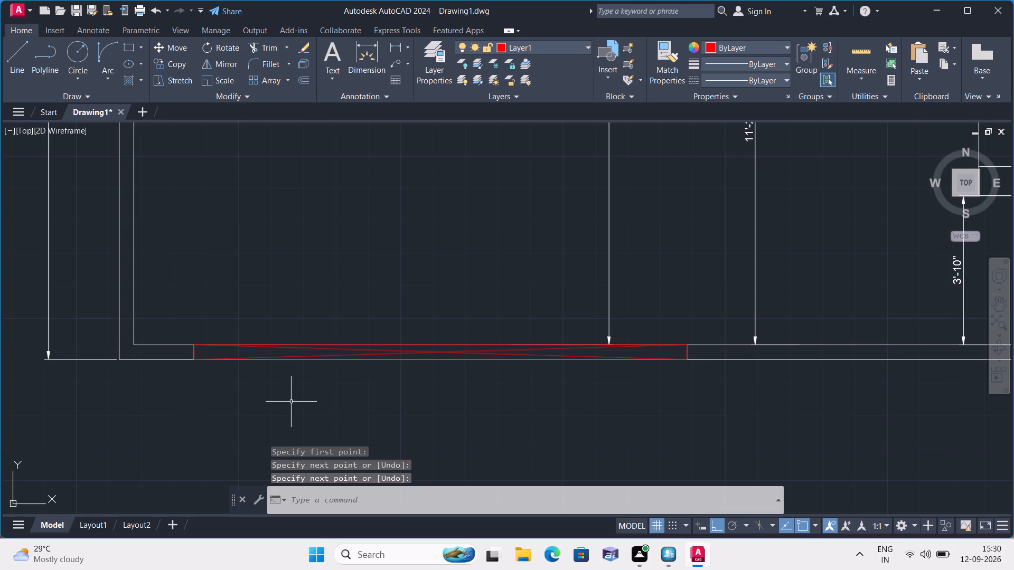
Make layer 0 the current layer.
scroll(291, 401, down, 3)
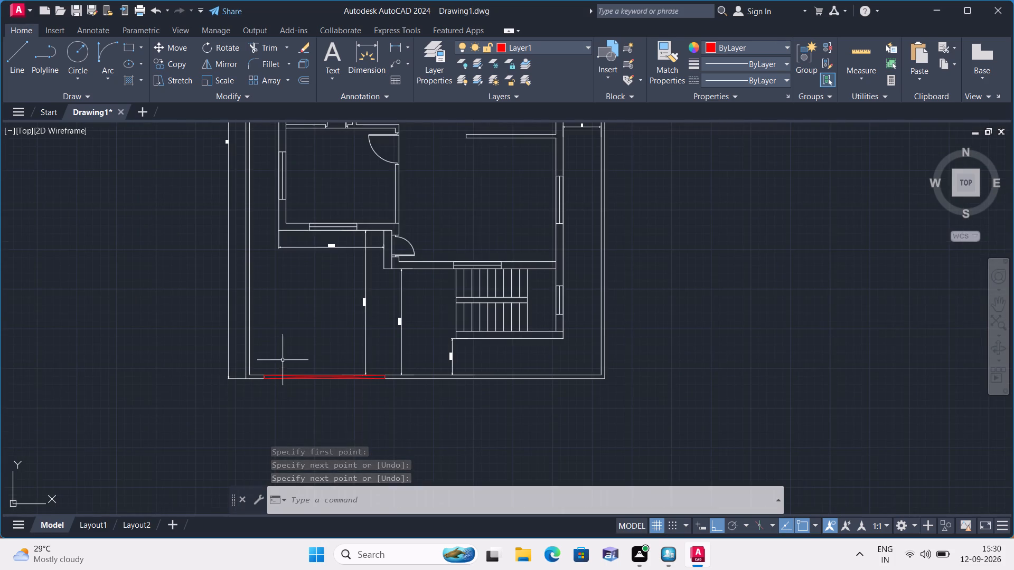
scroll(281, 324, down, 1)
middle_drag(281, 324, 268, 389)
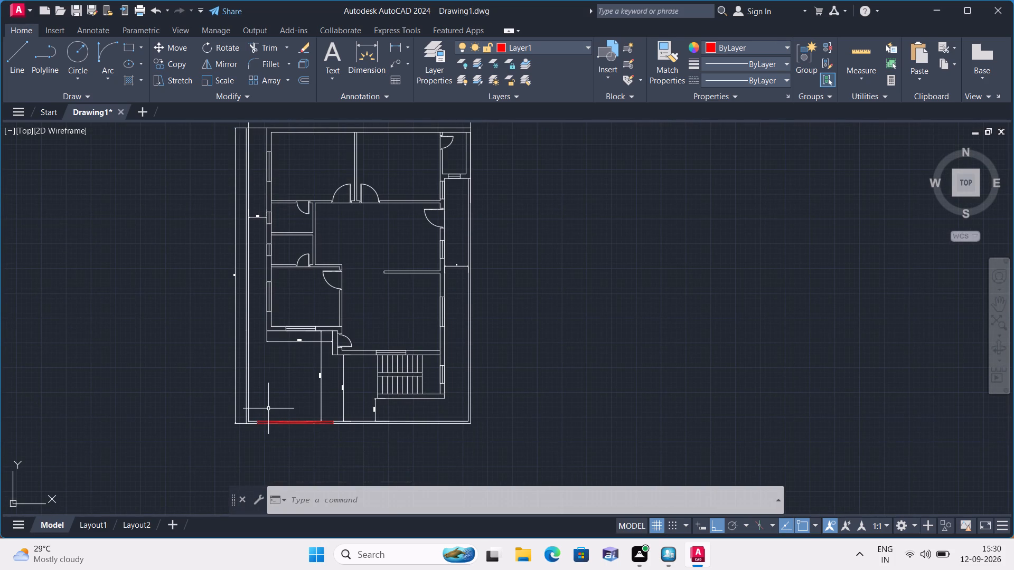
middle_drag(268, 408, 264, 451)
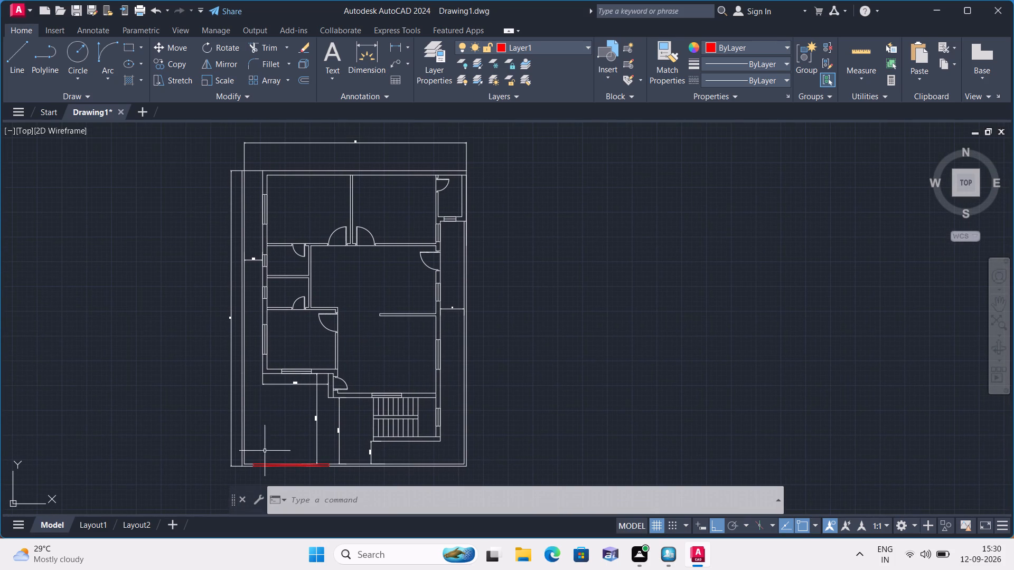
click(534, 48)
click(533, 64)
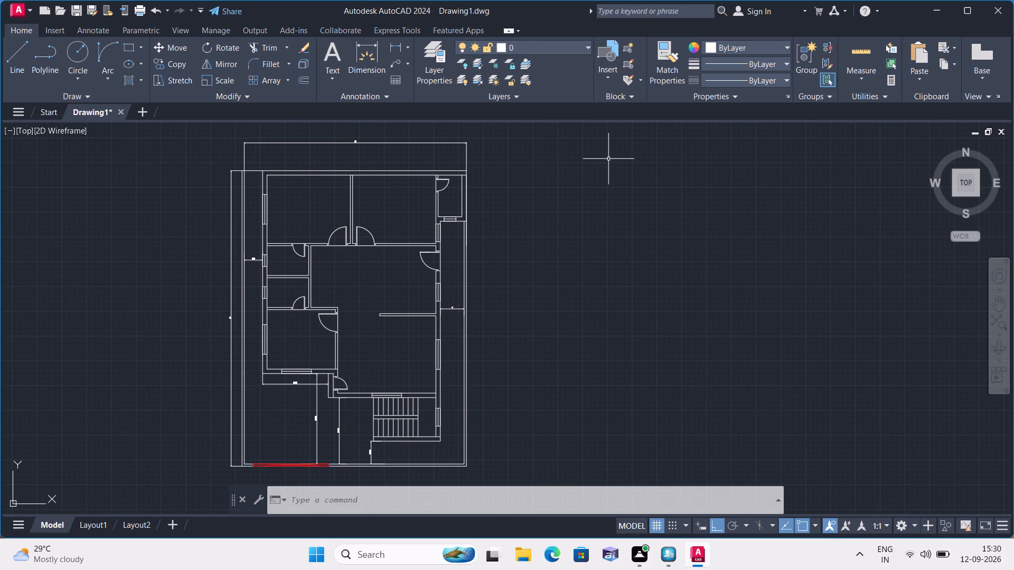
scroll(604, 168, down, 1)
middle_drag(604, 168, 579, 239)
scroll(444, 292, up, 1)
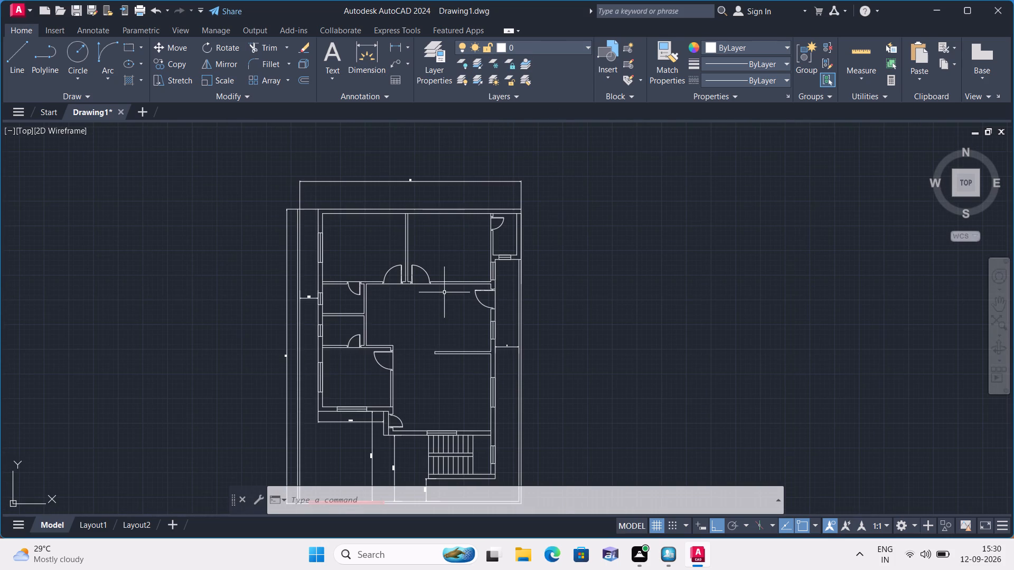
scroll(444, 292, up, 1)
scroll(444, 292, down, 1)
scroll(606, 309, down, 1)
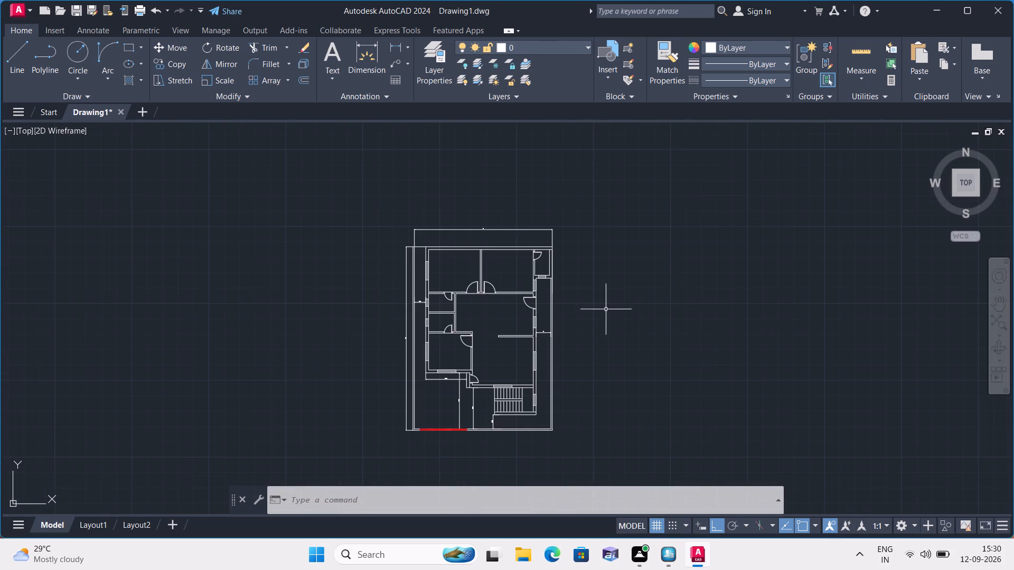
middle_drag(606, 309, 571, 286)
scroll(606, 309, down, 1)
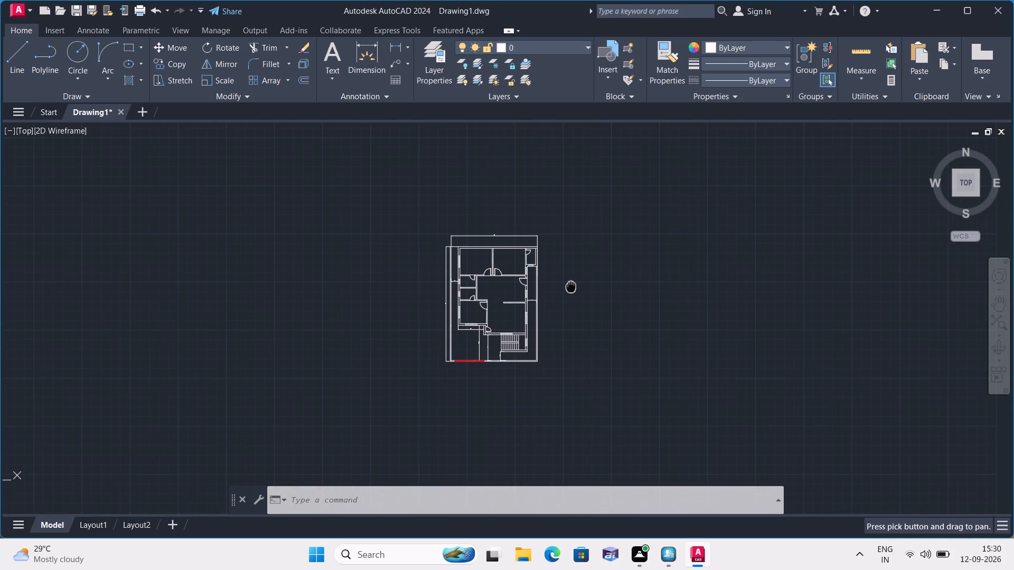
Start an ANSI31 hatch and fill the top outer wall, the partition between the two top rooms, and the walls around the upper small room.
text(h)
key(space)
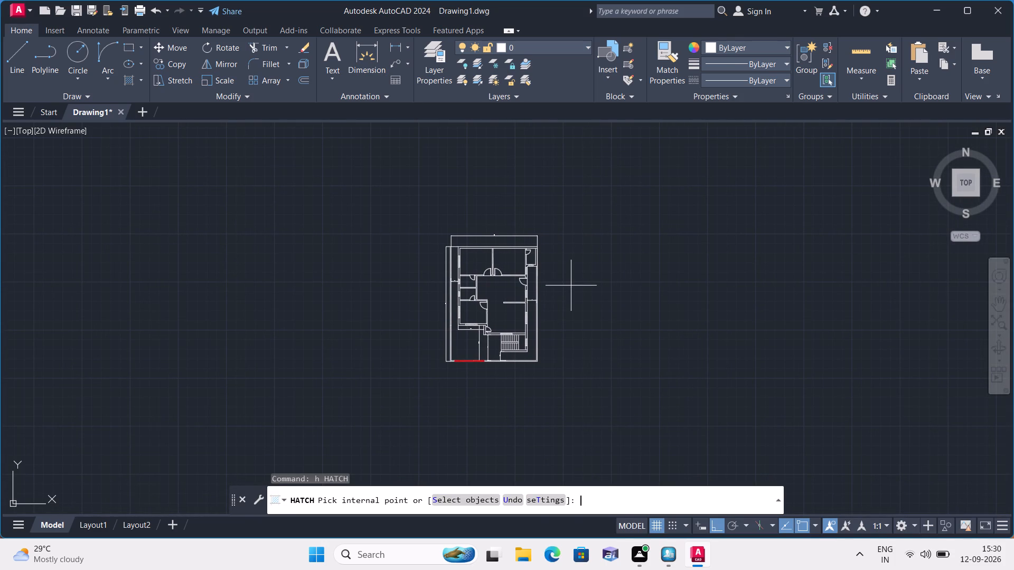
scroll(347, 213, up, 2)
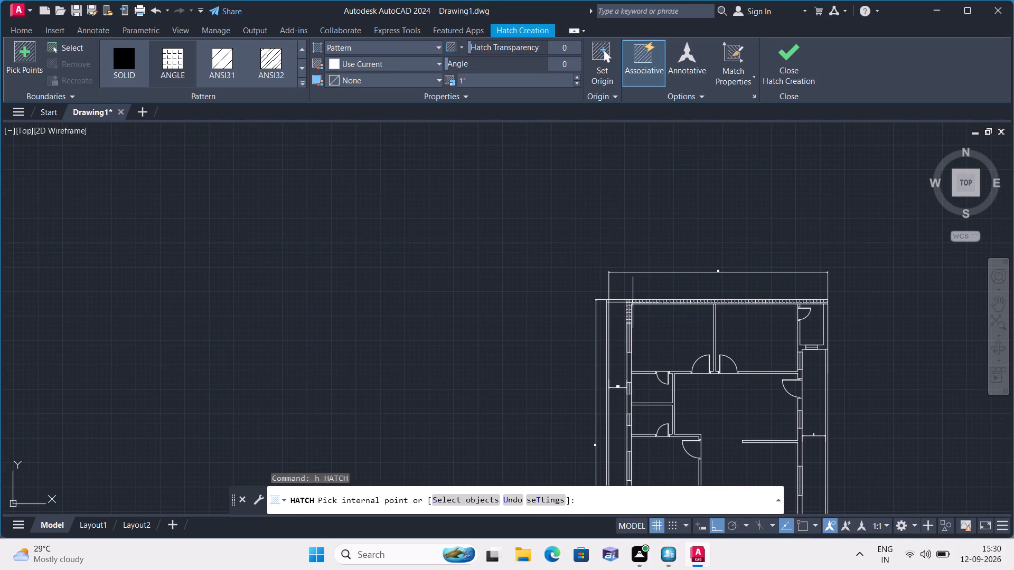
click(226, 62)
middle_drag(443, 331, 312, 229)
scroll(524, 205, up, 2)
click(489, 187)
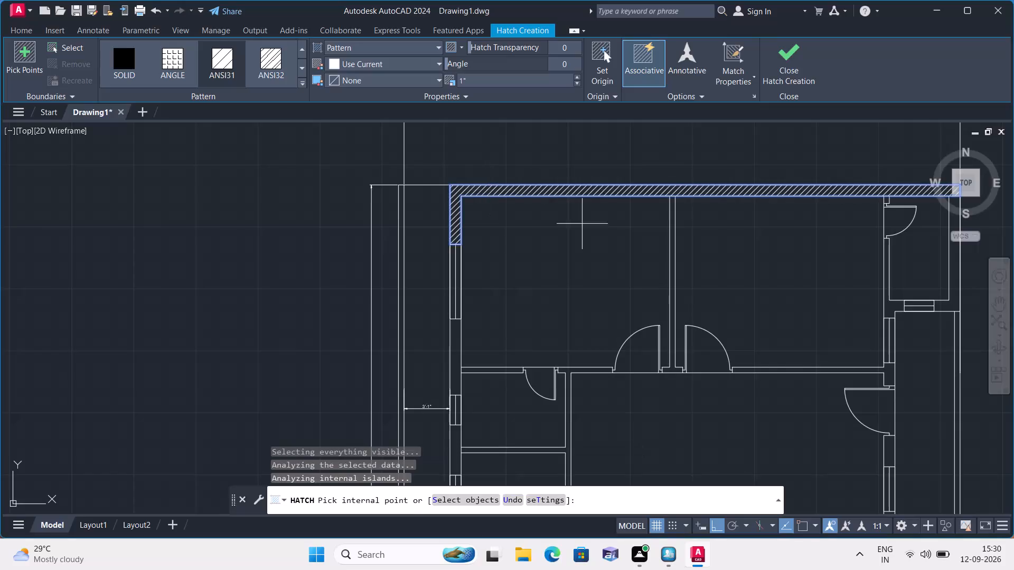
click(671, 284)
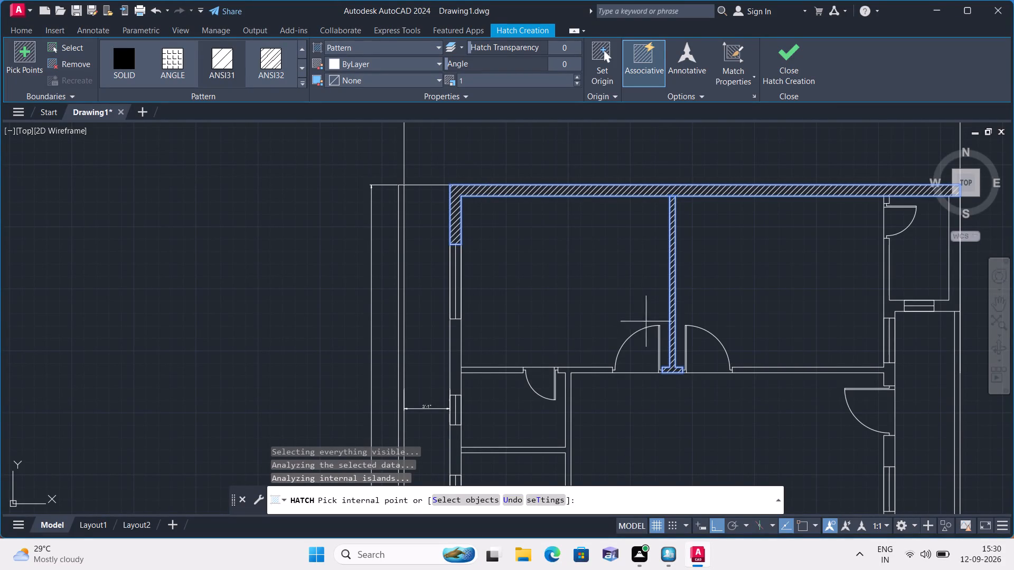
click(506, 371)
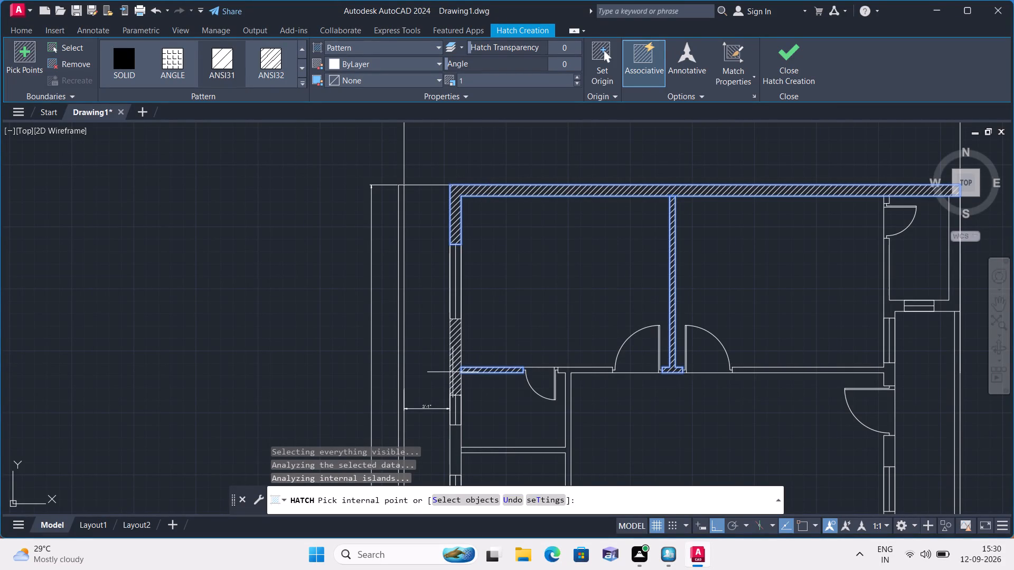
click(453, 372)
click(568, 446)
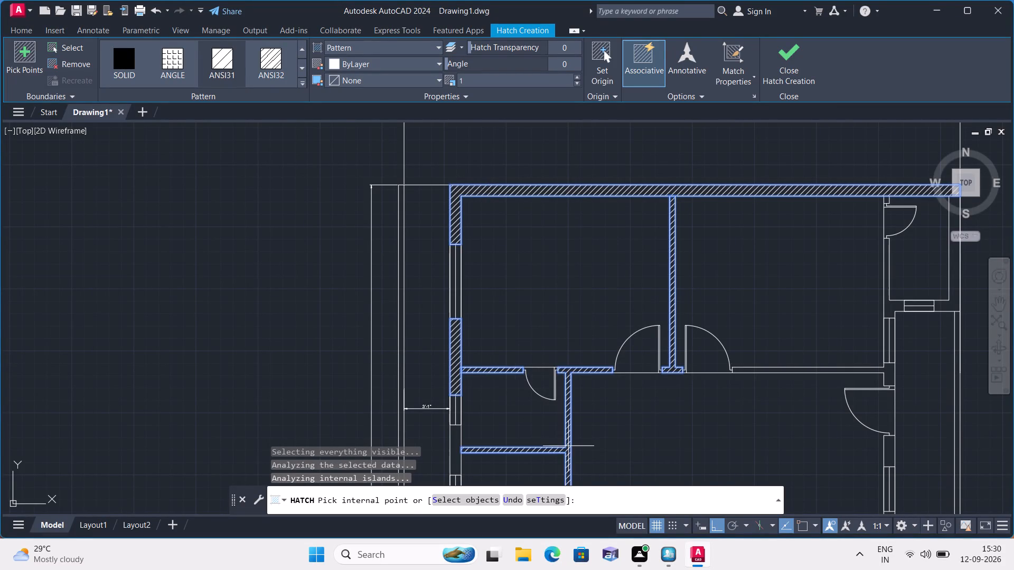
Add the remaining left outer wall segments and the walls enclosing the lower-left room to the ANSI31 hatch.
middle_drag(584, 444, 544, 319)
click(418, 338)
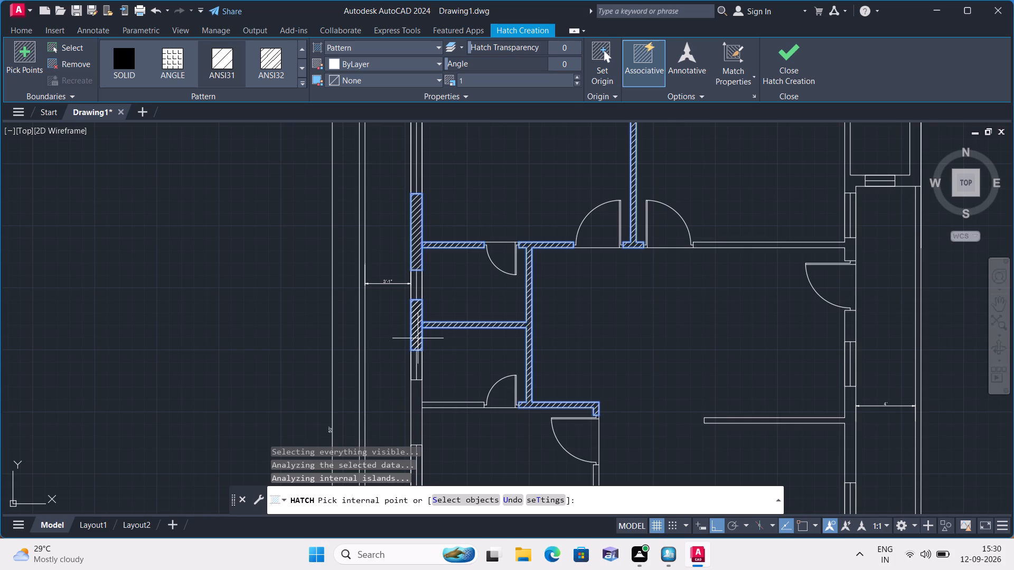
scroll(422, 388, down, 1)
middle_drag(430, 399, 434, 292)
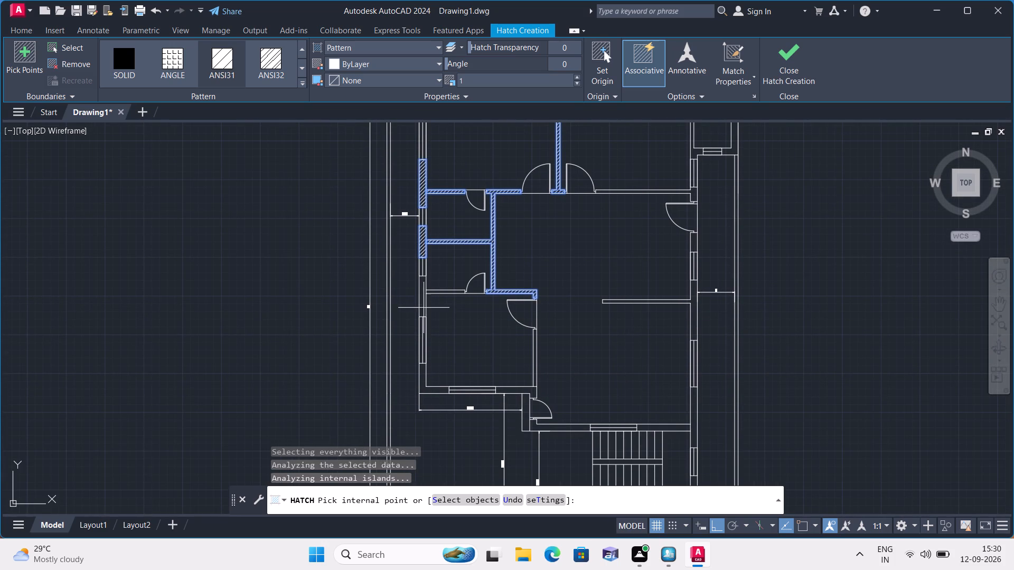
click(422, 308)
click(425, 389)
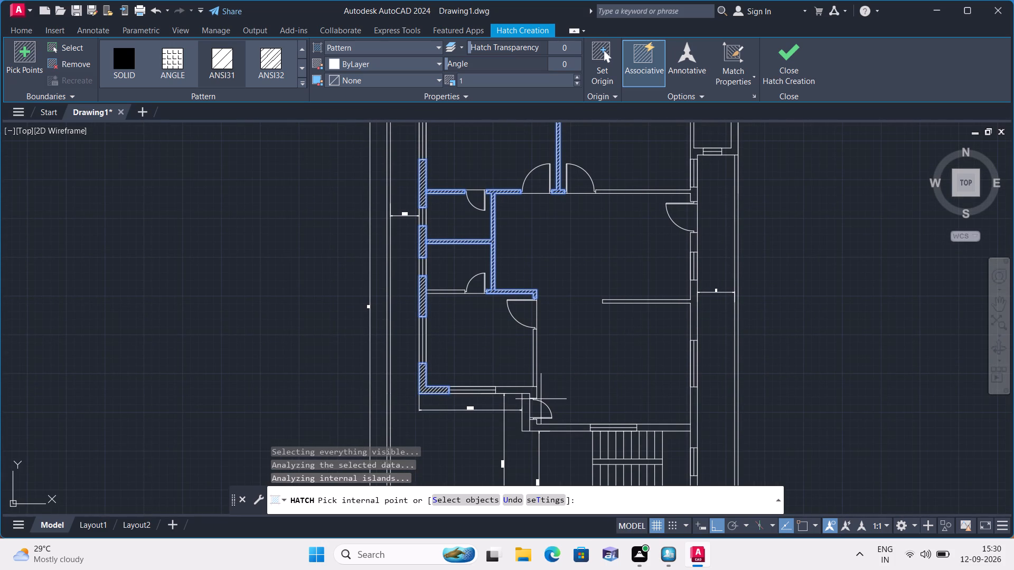
click(517, 392)
click(536, 346)
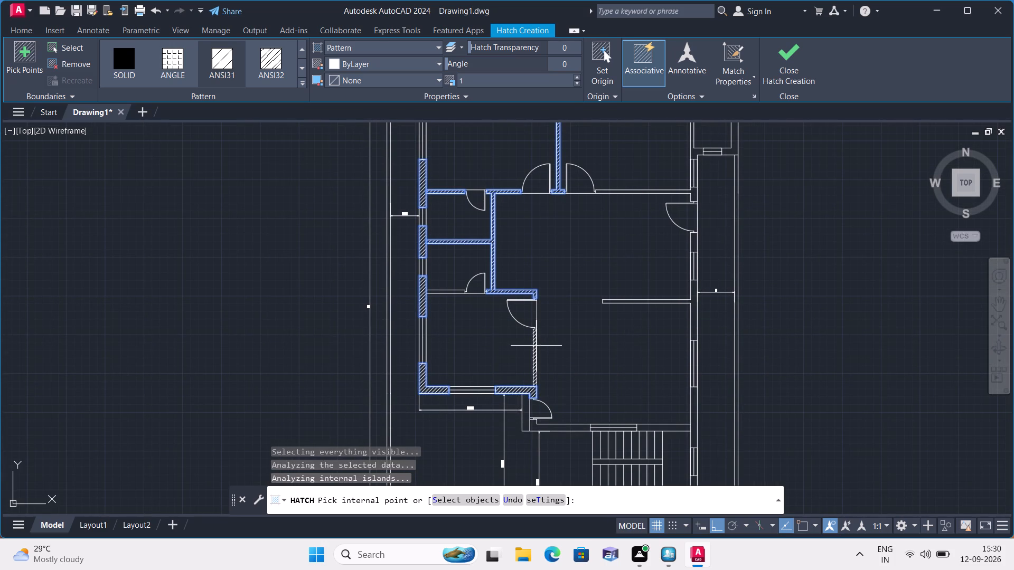
click(448, 292)
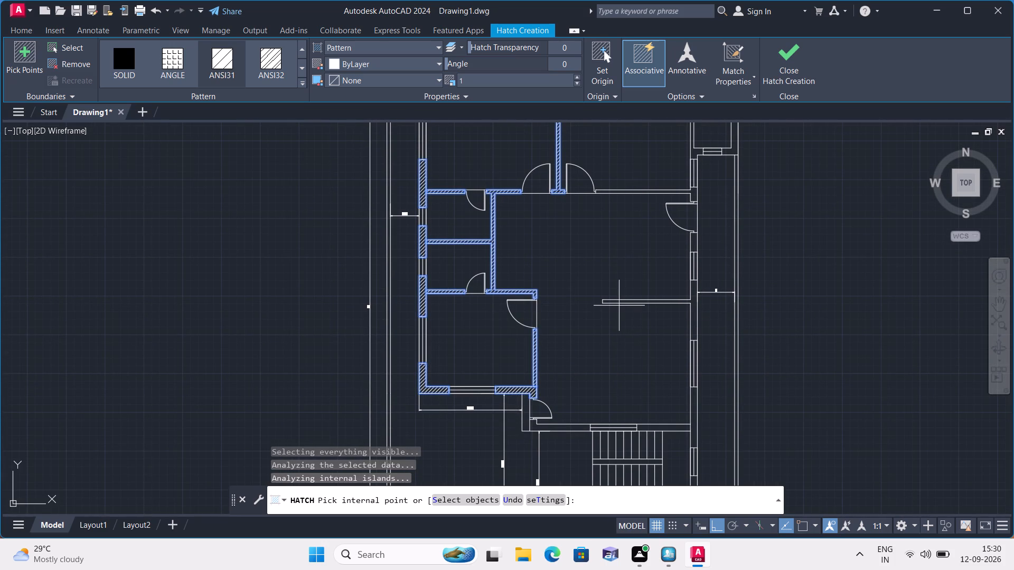
Add the lower-right room's partition, its right and bottom outer walls, and the wall below the staircase to the ANSI31 hatch.
click(630, 301)
click(693, 408)
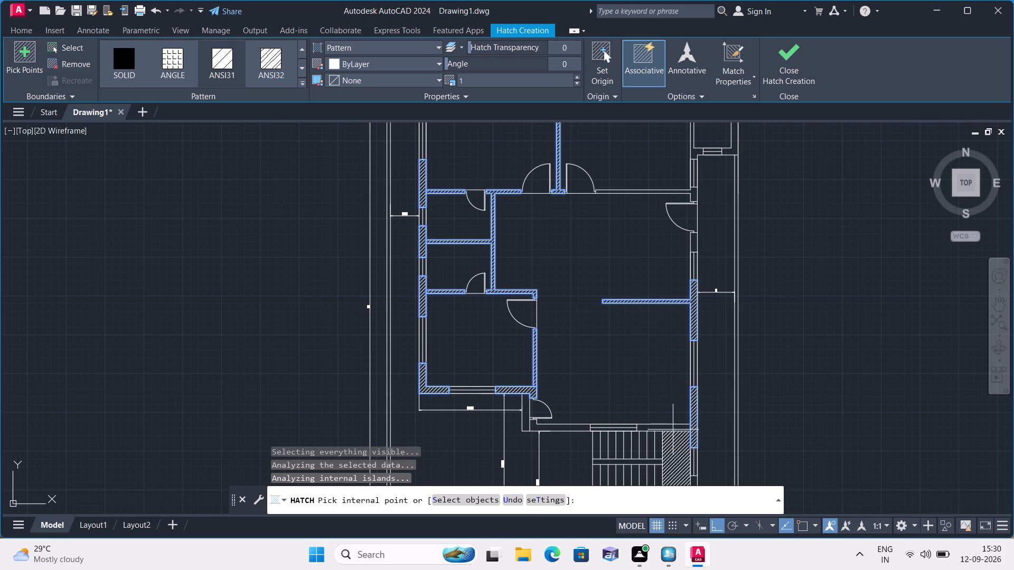
click(673, 427)
click(561, 428)
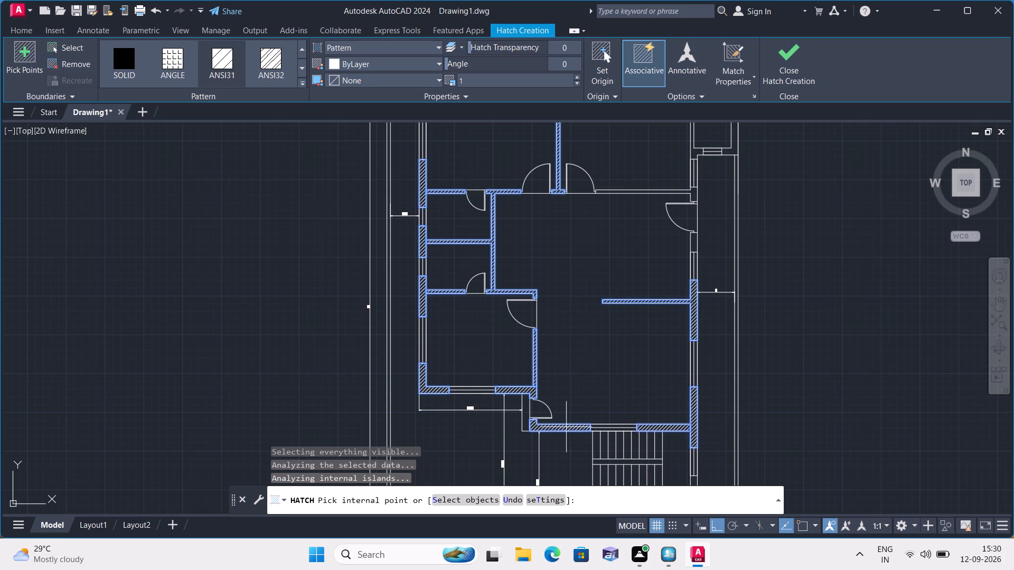
middle_drag(564, 425, 557, 288)
click(633, 358)
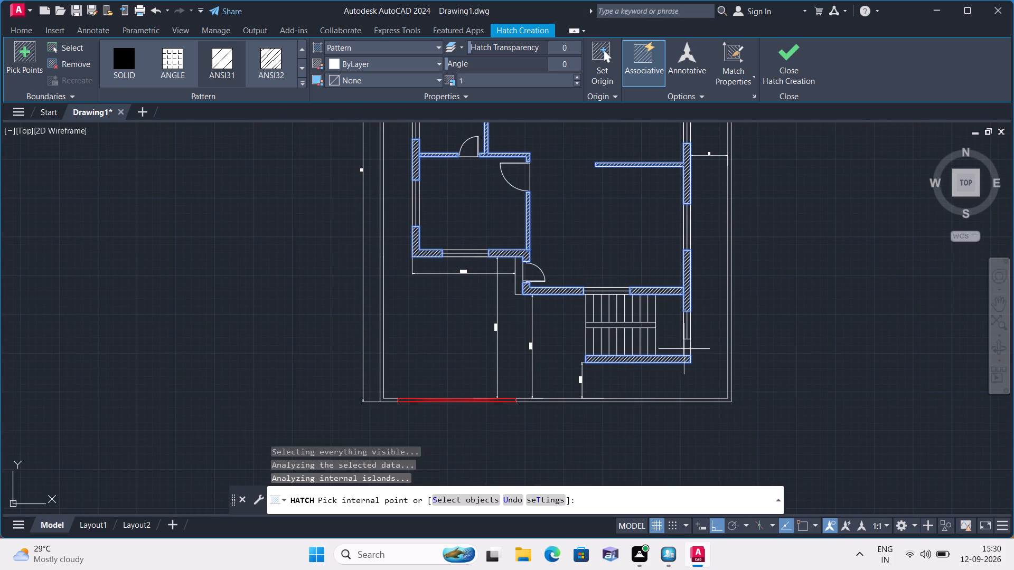
click(690, 348)
Complete the ANSI31 hatch with the upper-right room's bottom wall, the small top-right room's walls, and the wall below the entrance door.
middle_drag(712, 204, 687, 389)
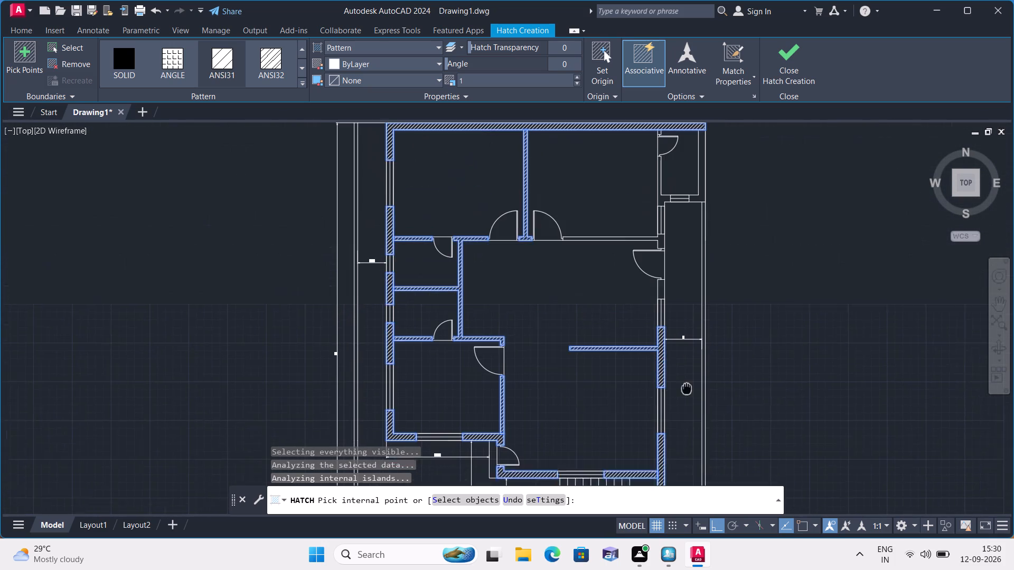
middle_drag(687, 389, 687, 393)
click(655, 242)
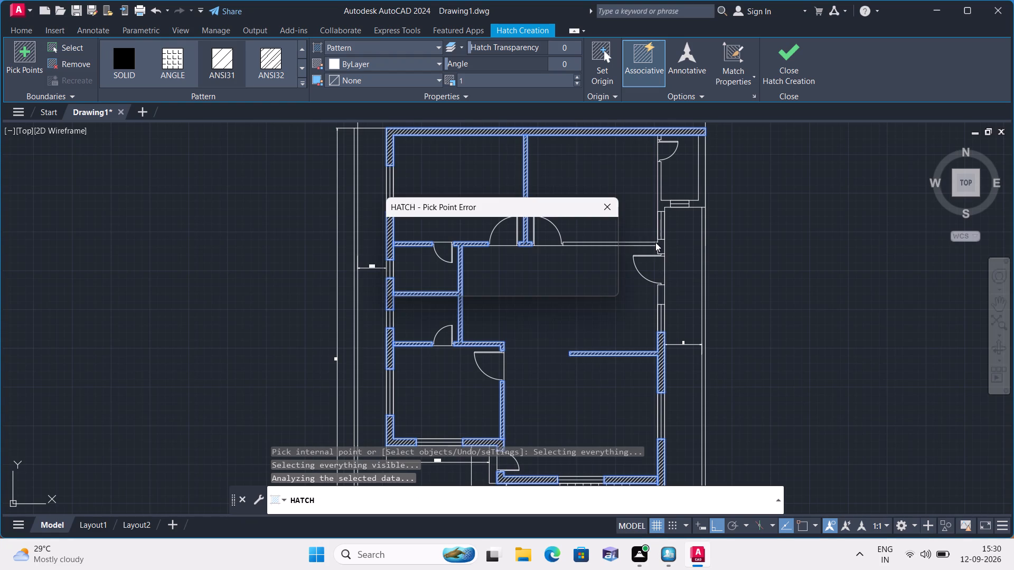
click(607, 202)
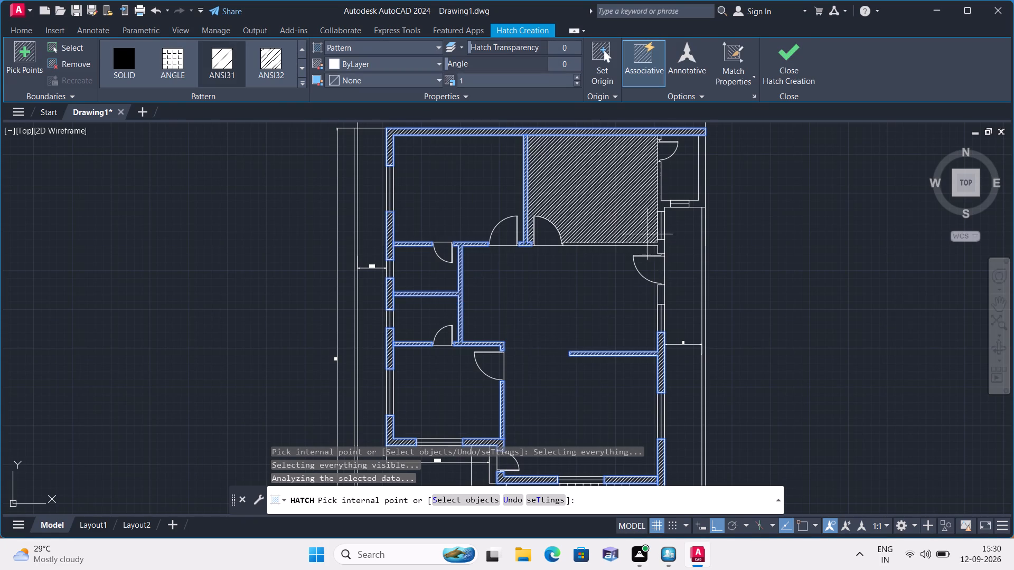
scroll(658, 244, up, 2)
click(658, 244)
scroll(659, 238, down, 1)
click(668, 183)
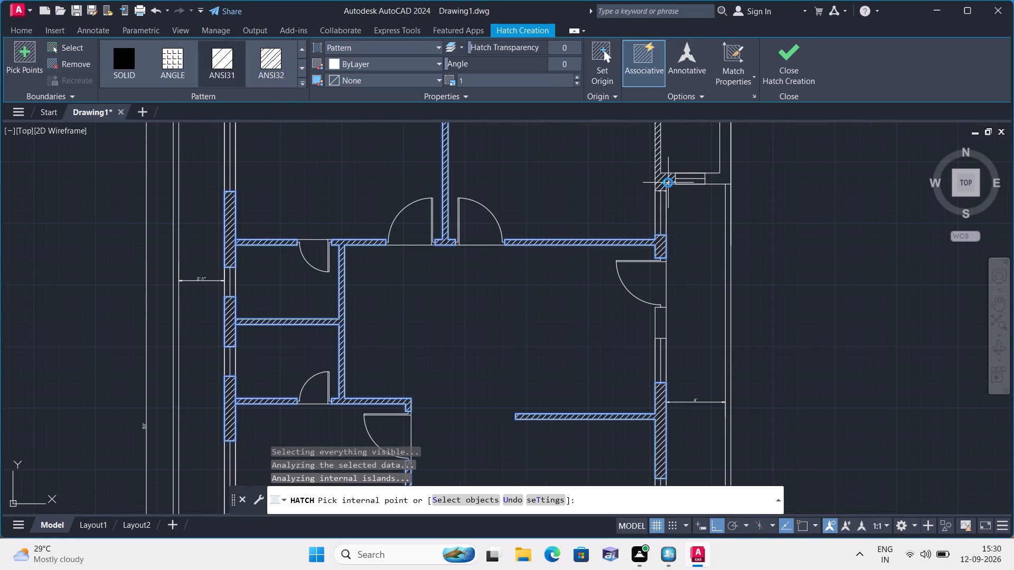
click(720, 180)
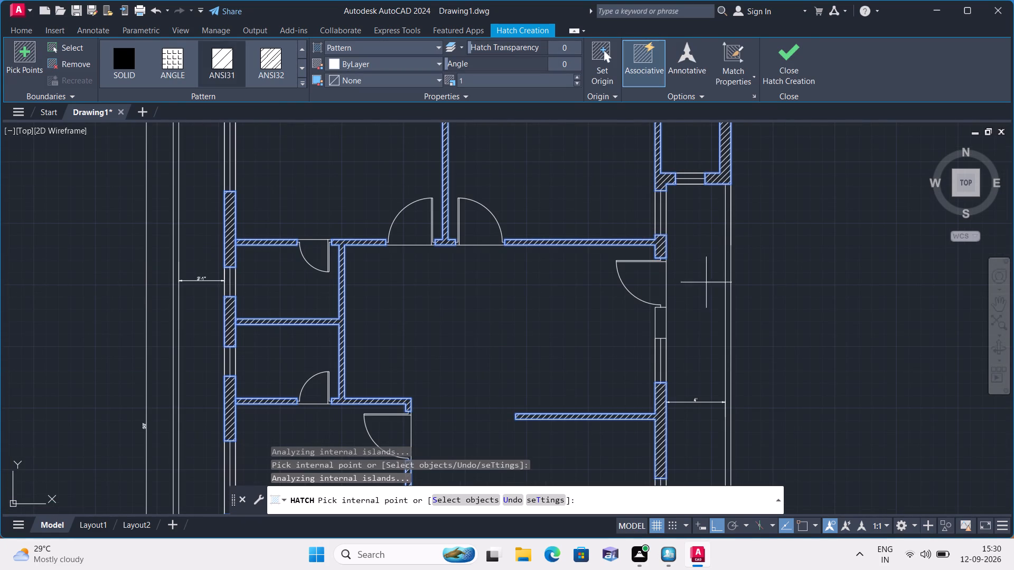
click(663, 319)
scroll(704, 296, down, 2)
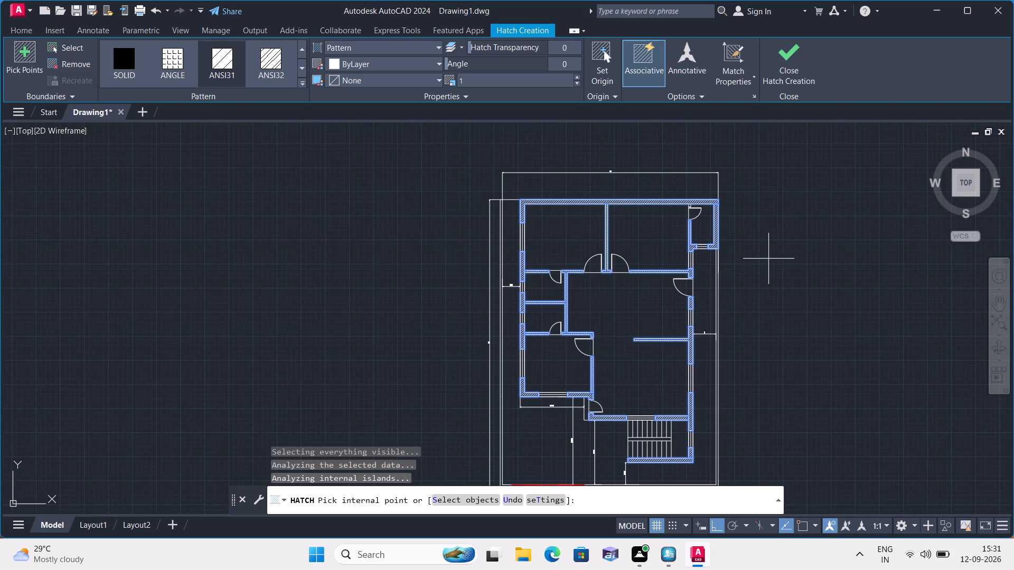
key(Escape)
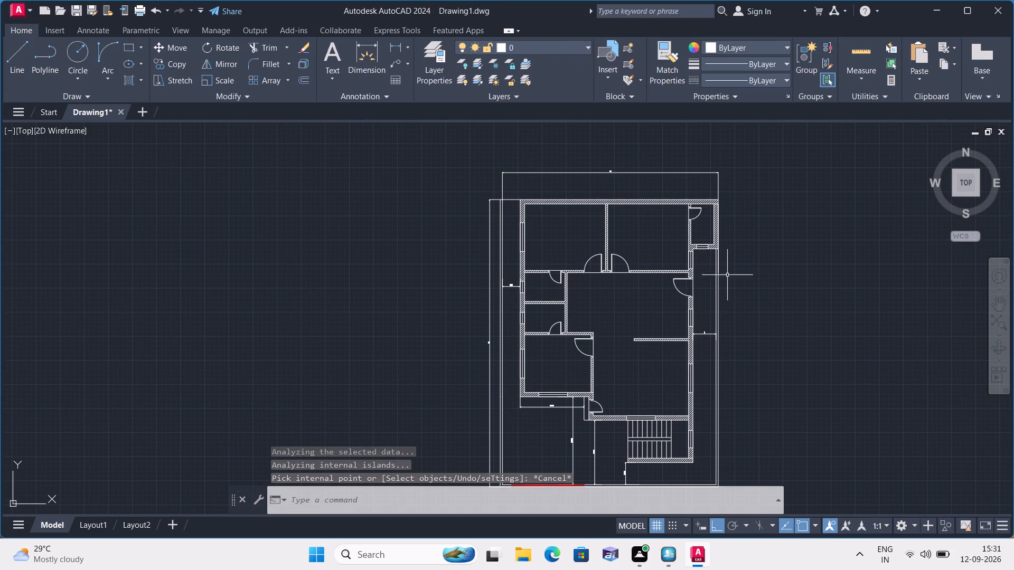
Inspect the wall hatching across the whole floor plan.
middle_drag(727, 275, 567, 222)
scroll(499, 253, up, 1)
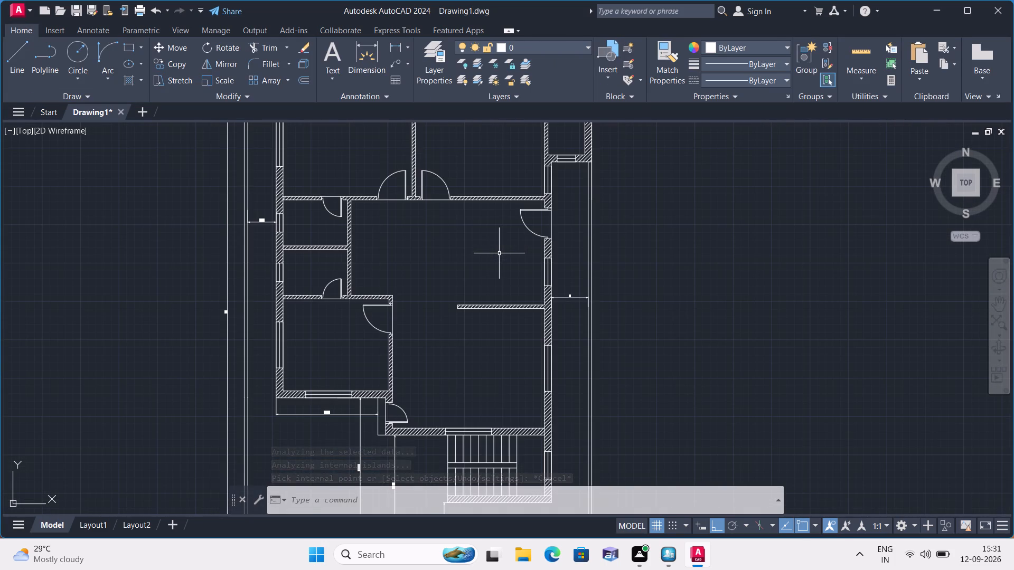
scroll(499, 253, down, 2)
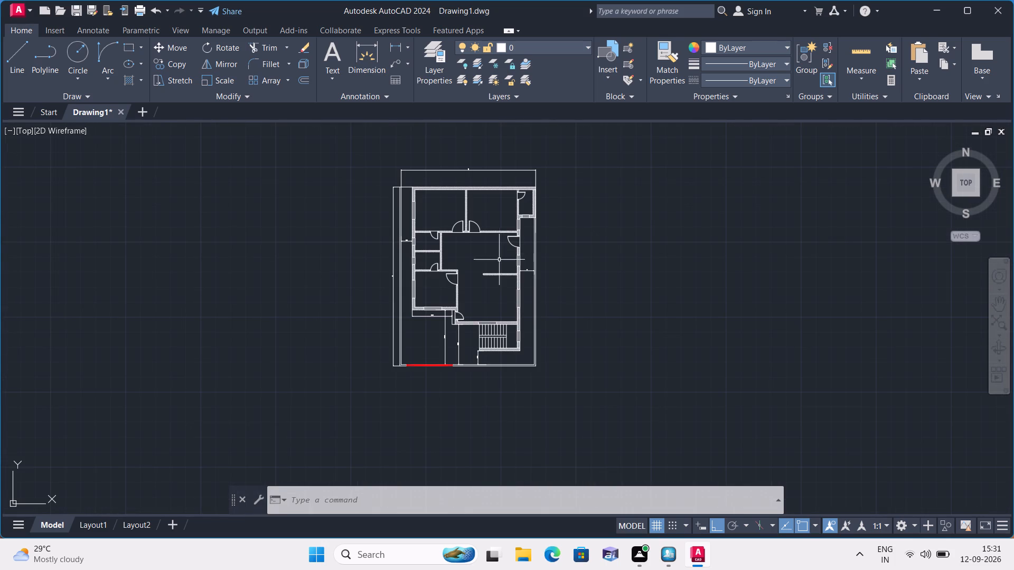
scroll(489, 334, up, 2)
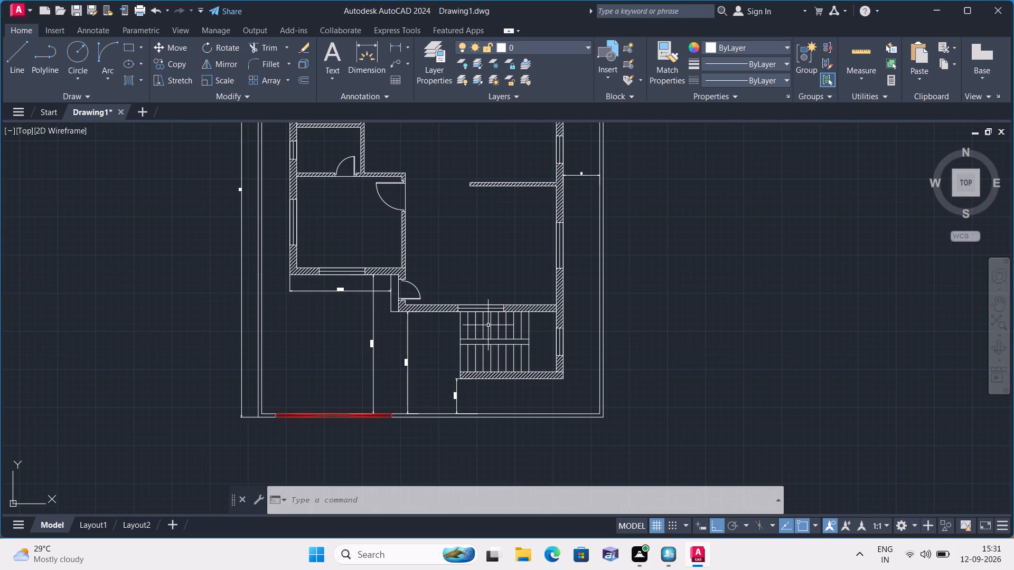
scroll(503, 322, down, 1)
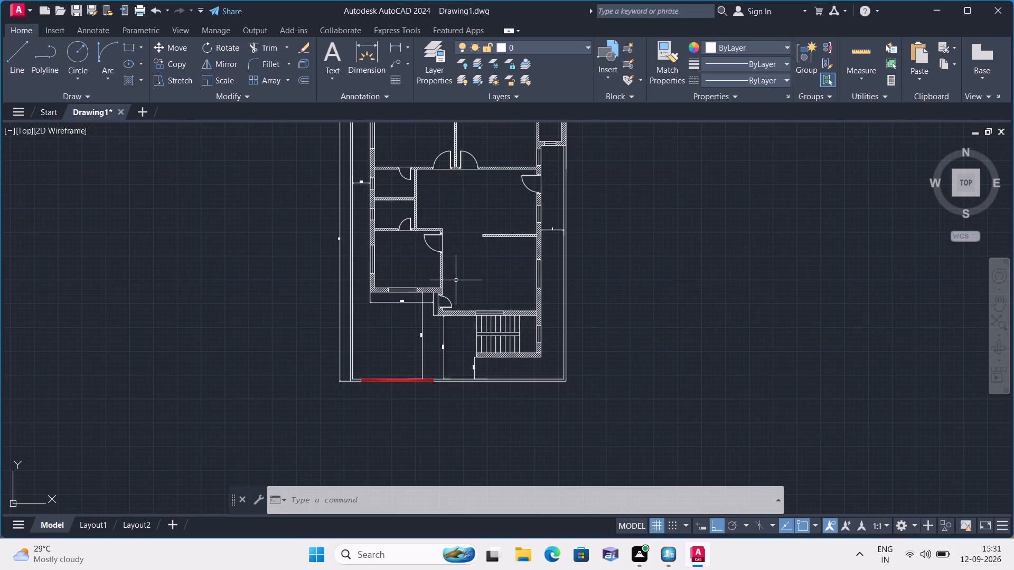
scroll(456, 279, up, 1)
middle_drag(456, 279, 475, 269)
scroll(456, 279, down, 2)
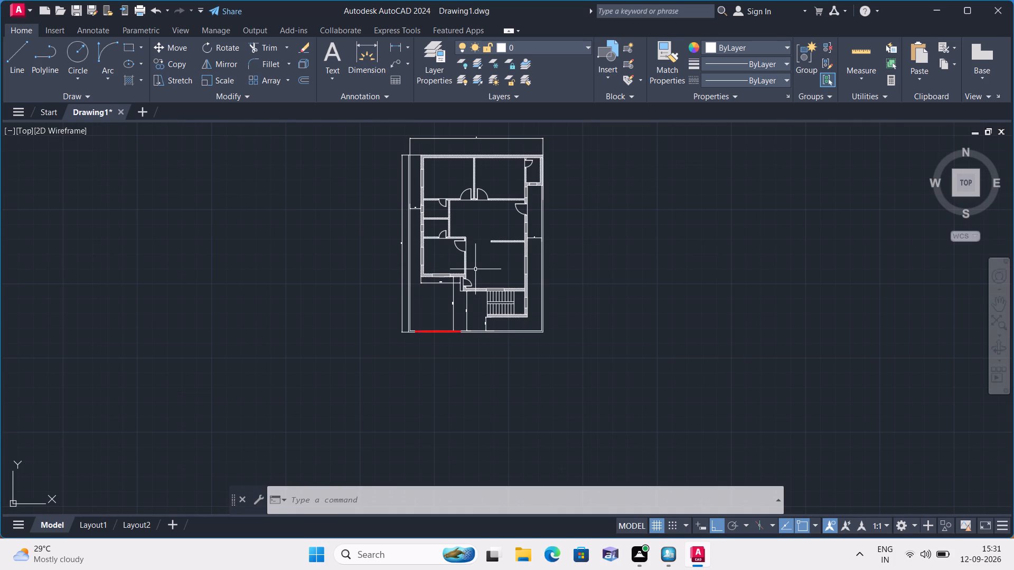
Draw a horizontal direction line across the upper stair flight, extending slightly past the treads at both ends.
scroll(475, 270, up, 3)
key(l)
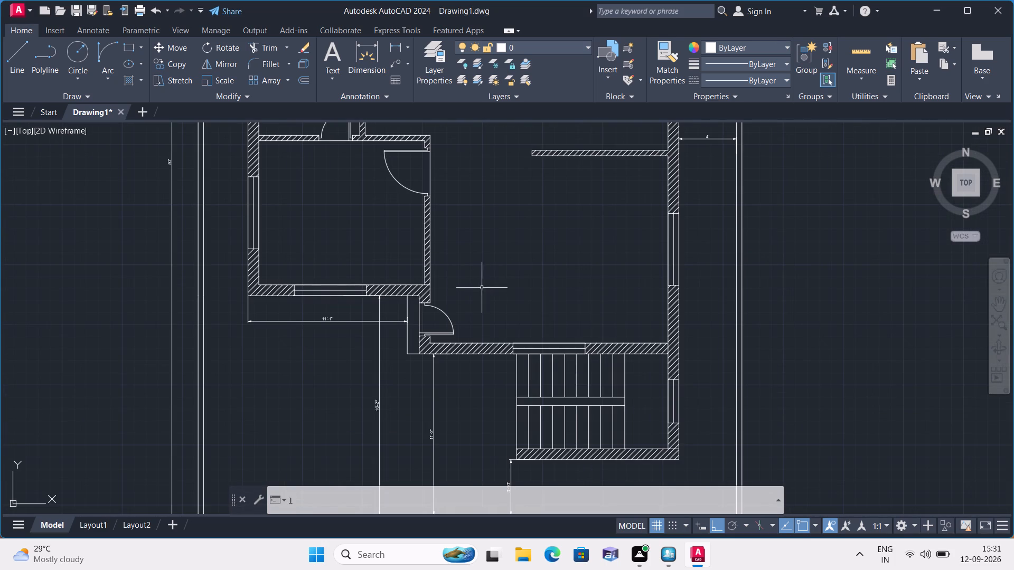
key(space)
scroll(523, 386, up, 2)
click(474, 367)
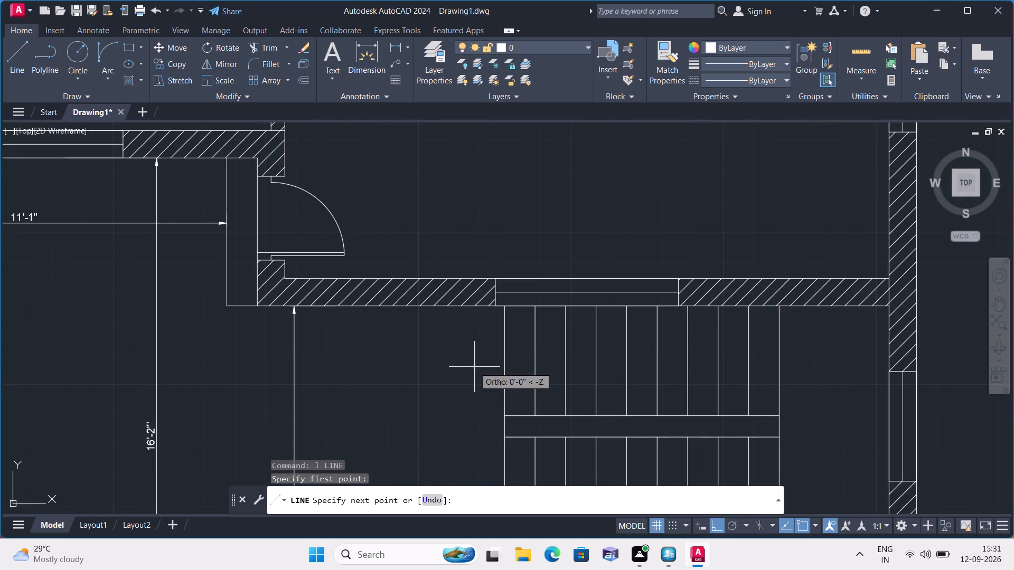
click(808, 356)
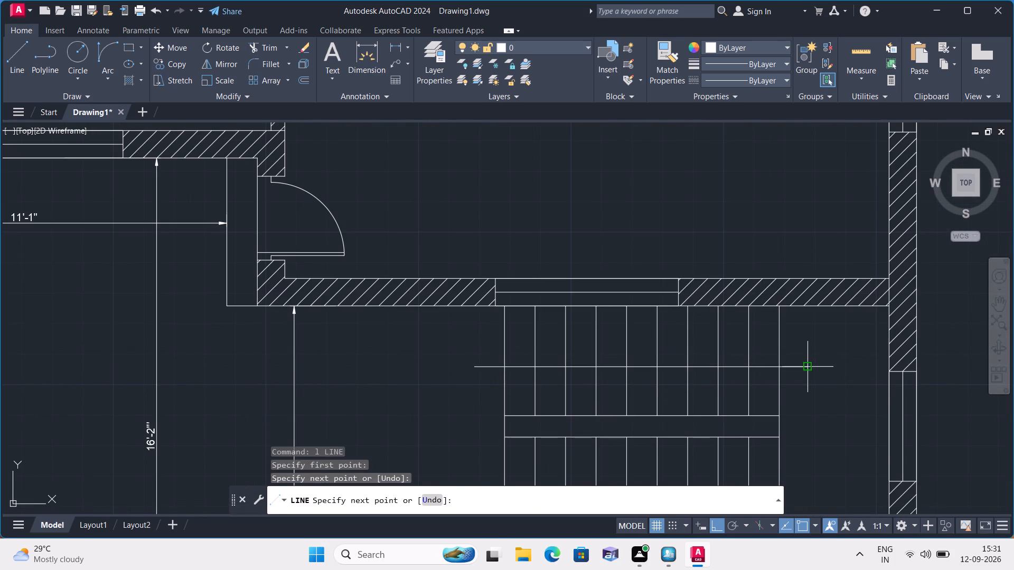
middle_drag(827, 450, 795, 388)
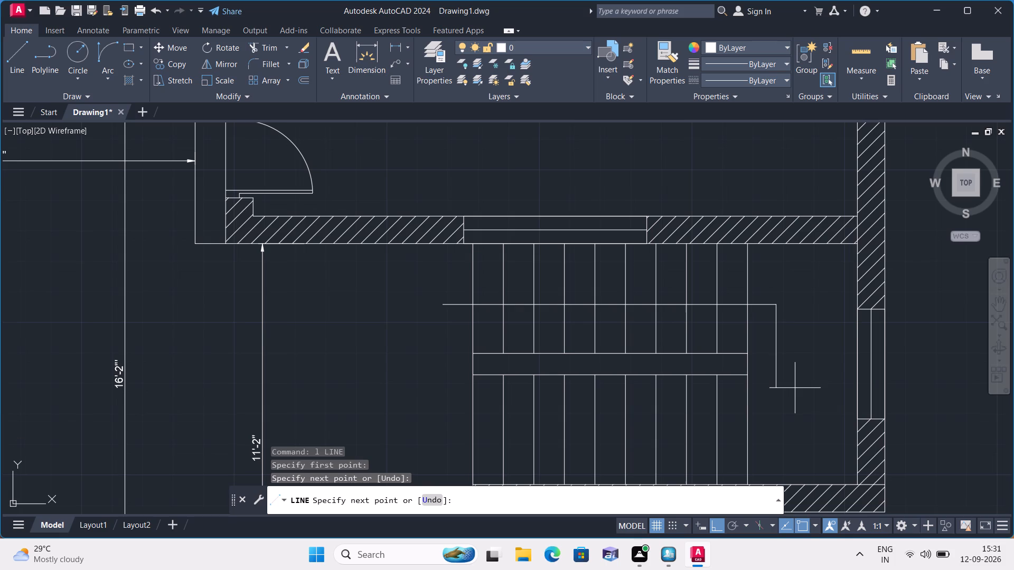
key(Escape)
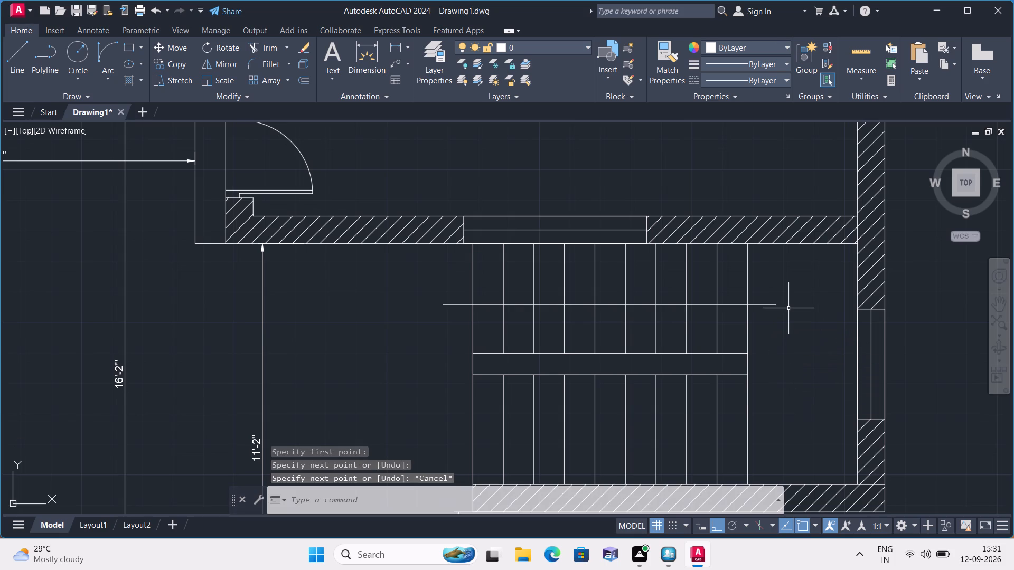
With Ortho off, draw half an arrowhead at the stair line's right end: a vertical of about 3" and a sloping edge.
key(F8)
key(space)
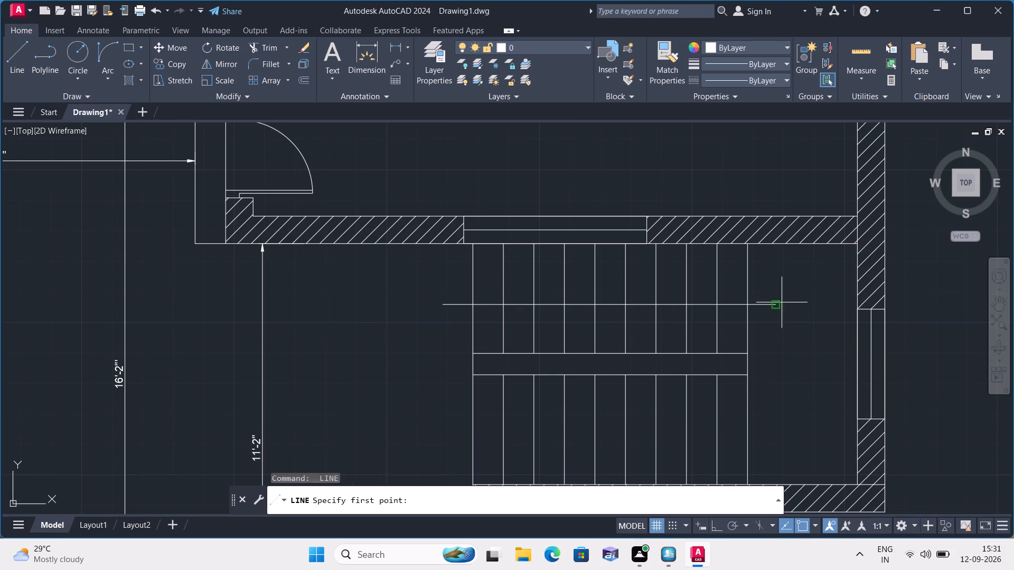
scroll(777, 300, up, 3)
click(757, 317)
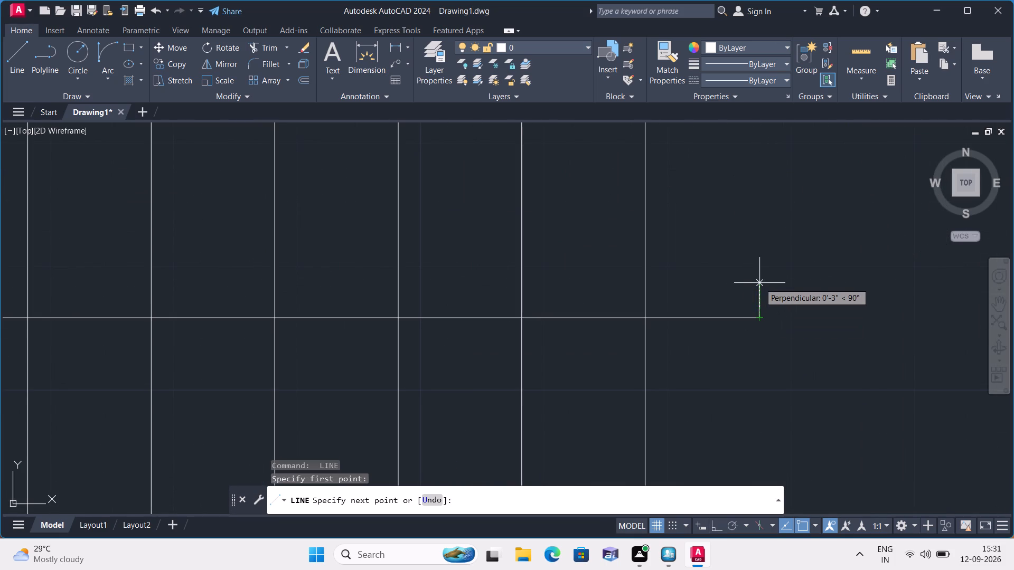
click(759, 286)
click(783, 321)
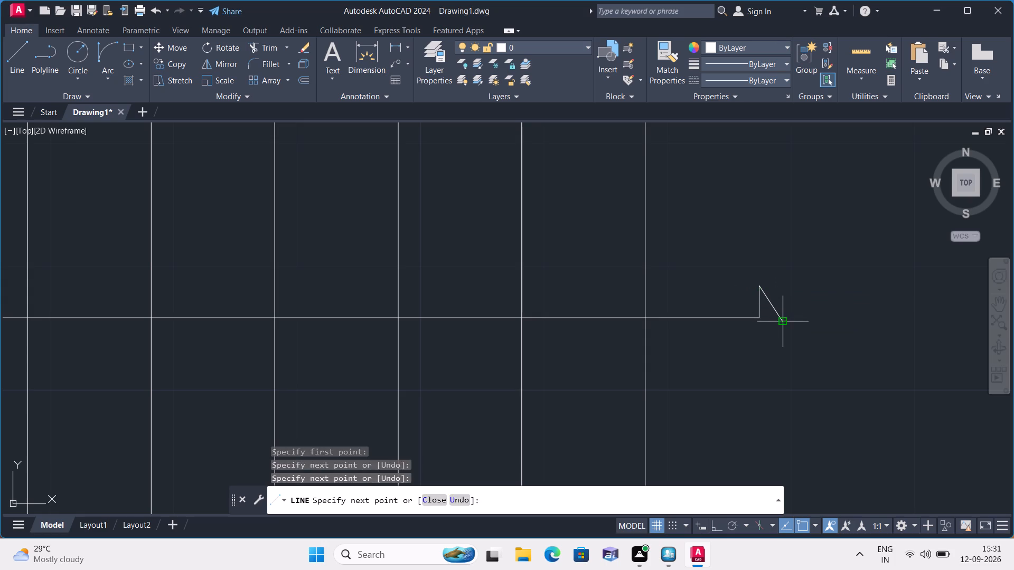
key(space)
Mirror the two half-arrowhead lines about the horizontal stair line with Ortho on, keeping the source lines.
click(759, 305)
click(773, 303)
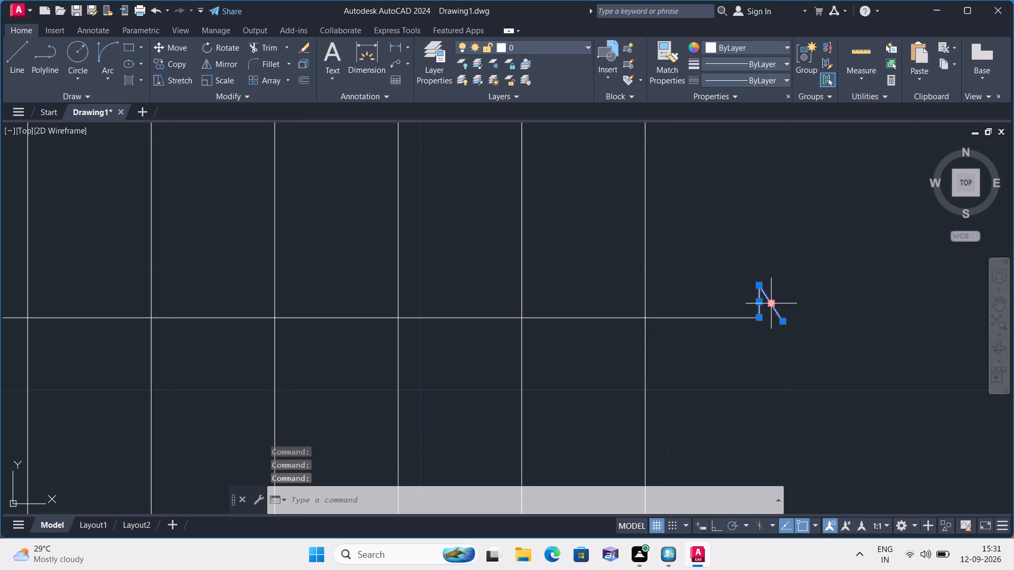
drag(220, 59, 221, 64)
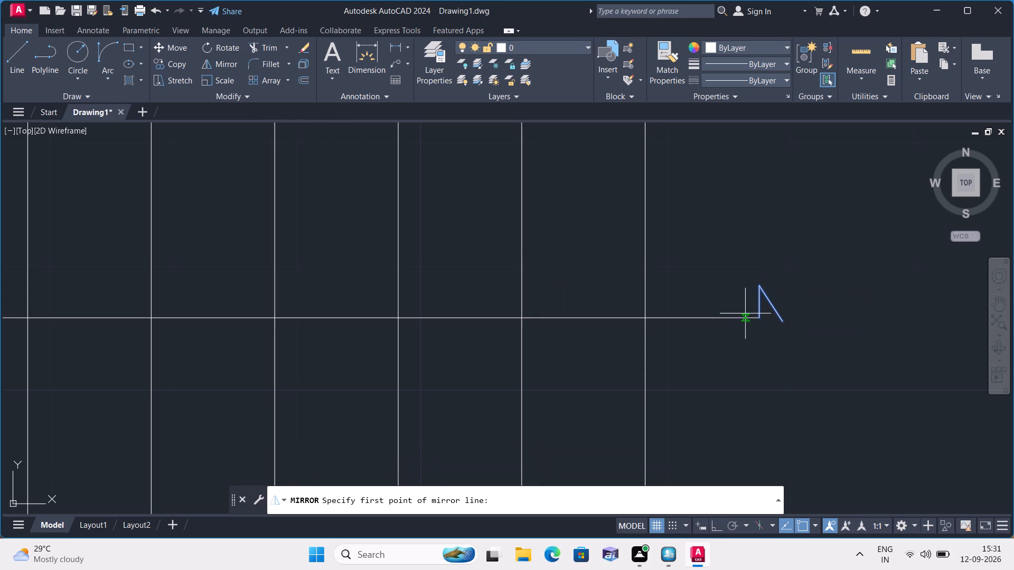
click(760, 320)
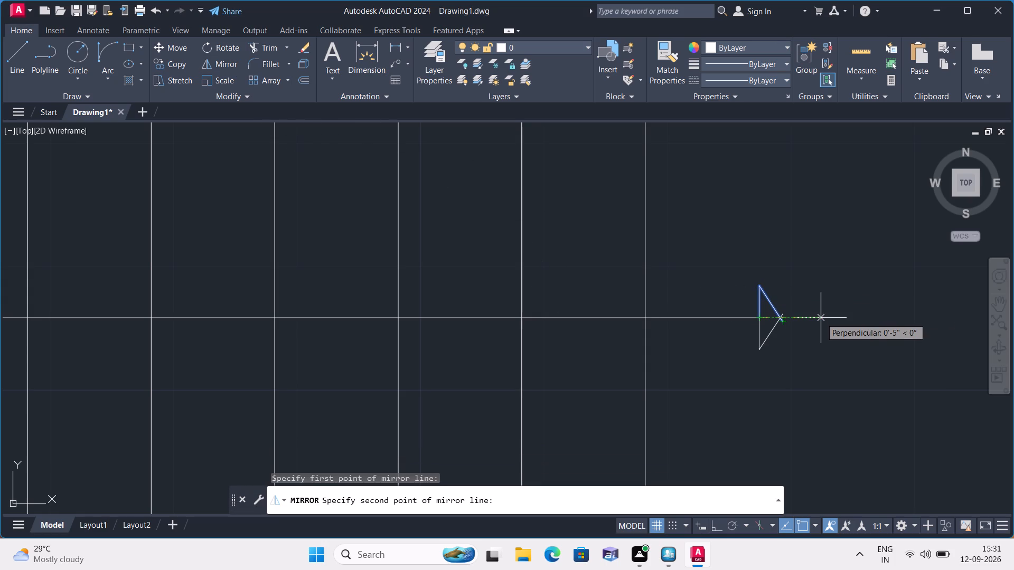
key(F8)
click(838, 318)
key(space)
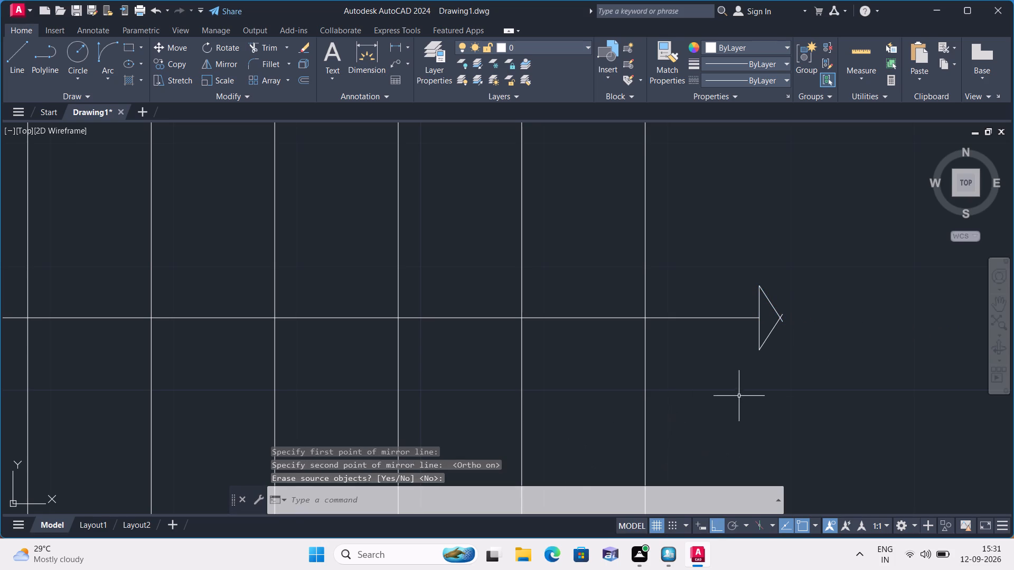
Trim the two overhanging line ends at the tip of the stair arrowhead.
text(trim)
key(space)
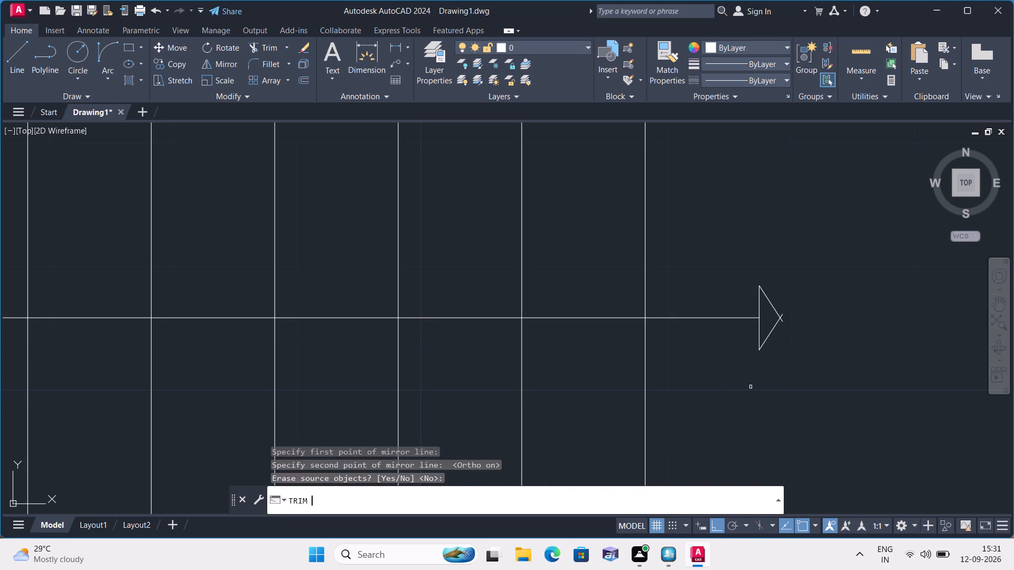
scroll(781, 310, up, 2)
click(761, 324)
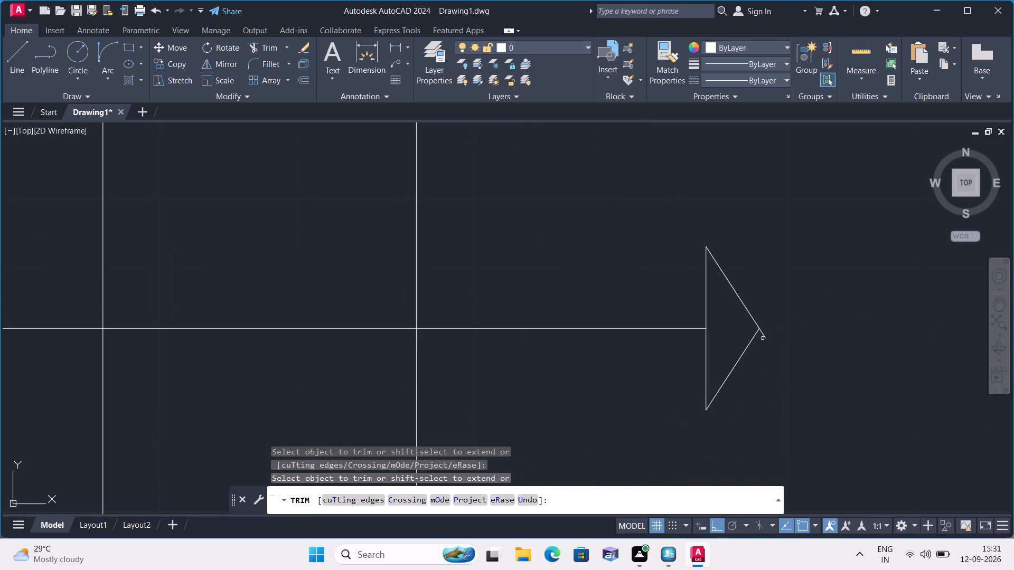
click(763, 334)
scroll(815, 316, down, 2)
key(Escape)
scroll(815, 316, down, 3)
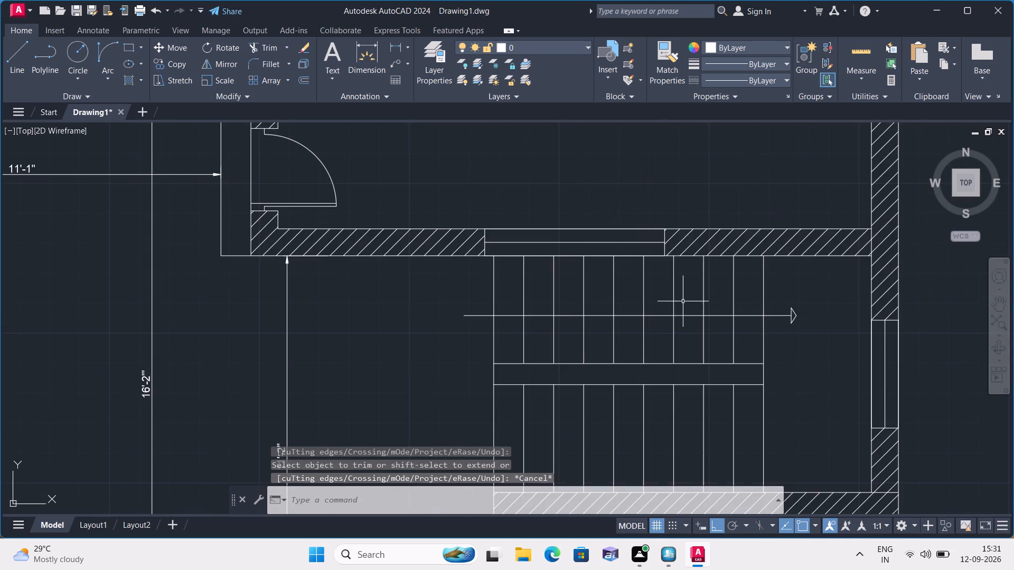
Open the recent drawing living_room_furniture.dwg to access its furniture blocks.
scroll(682, 301, down, 1)
scroll(548, 310, down, 1)
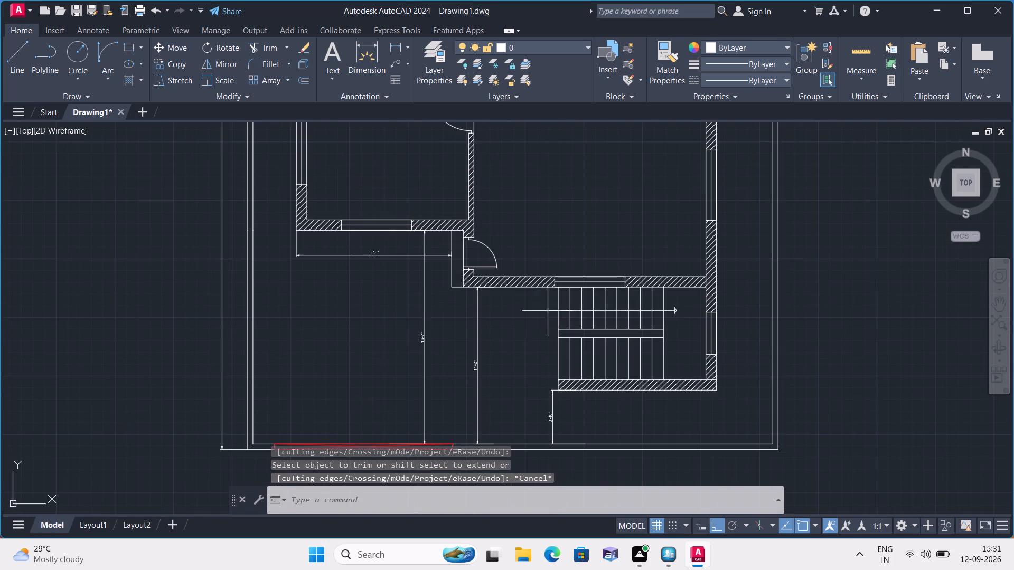
click(11, 7)
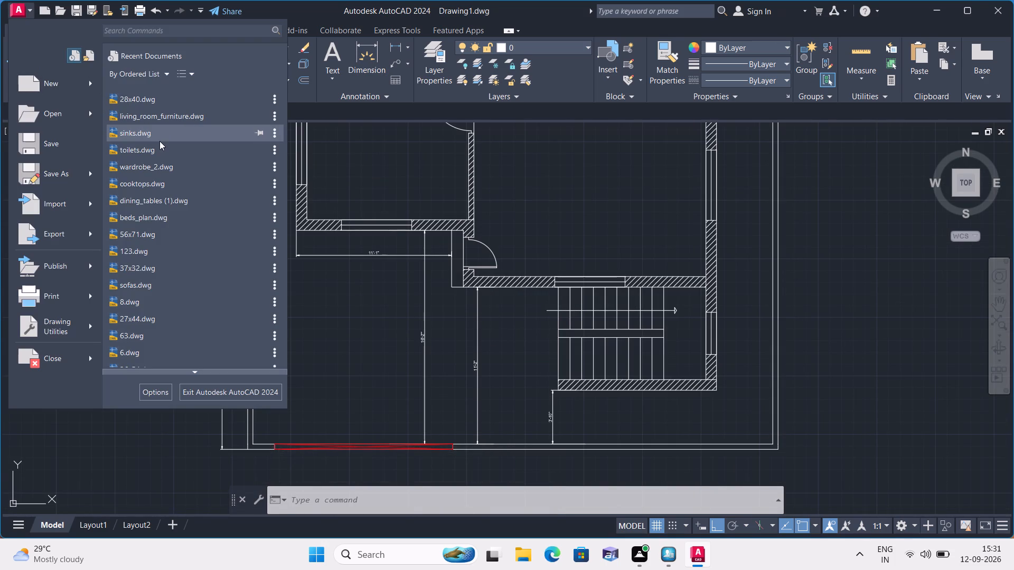
click(165, 113)
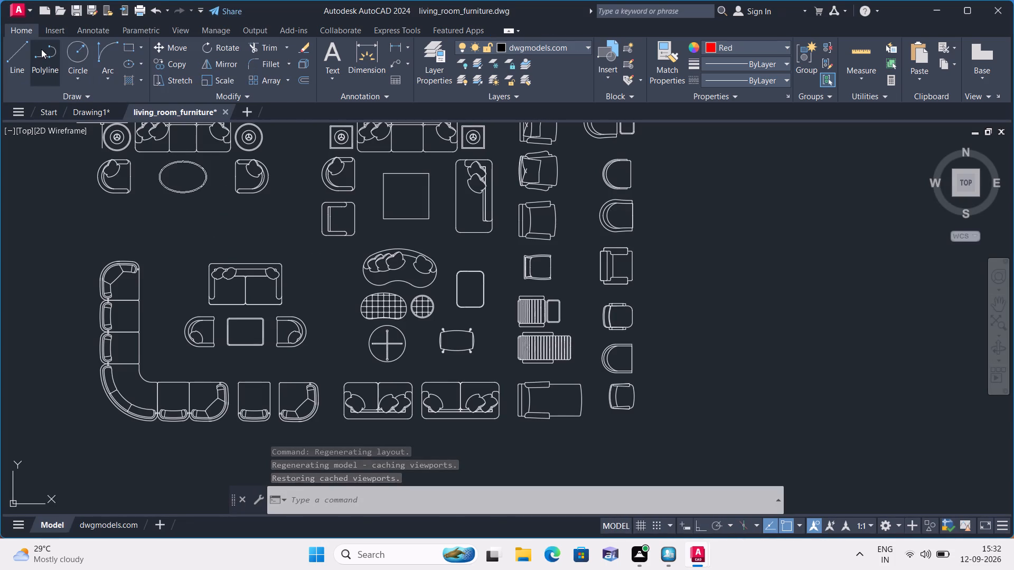
click(181, 111)
click(181, 111)
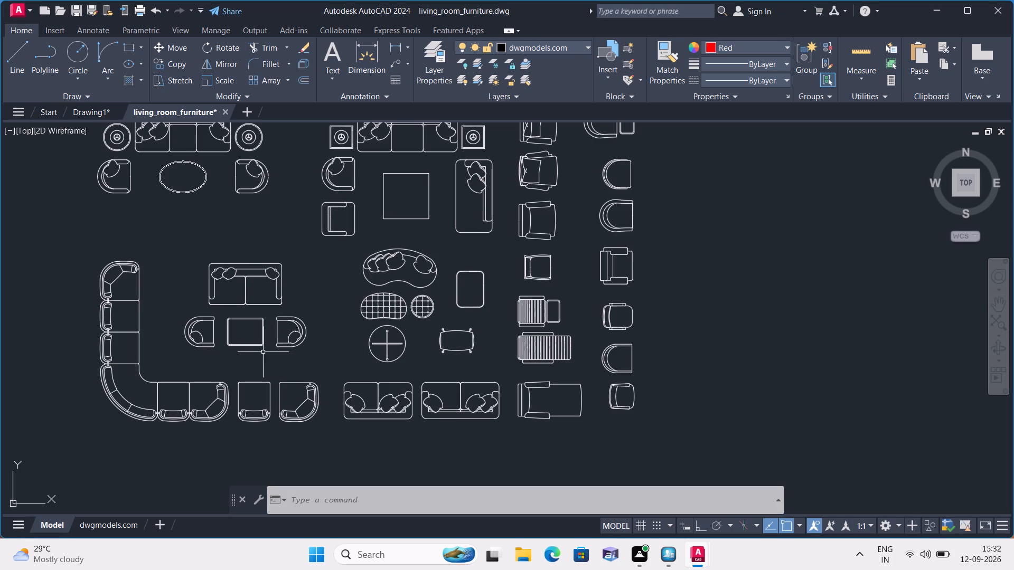
middle_drag(325, 249, 334, 332)
scroll(334, 332, down, 1)
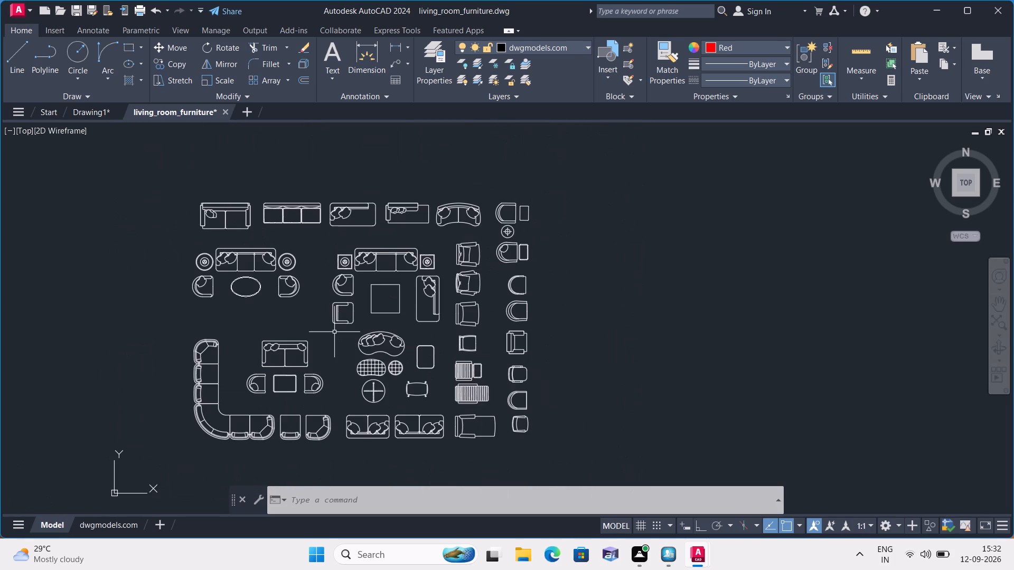
Copy the oval-table sofa set with two armchairs and round side tables into Drawing1, beside the floor plan.
click(309, 300)
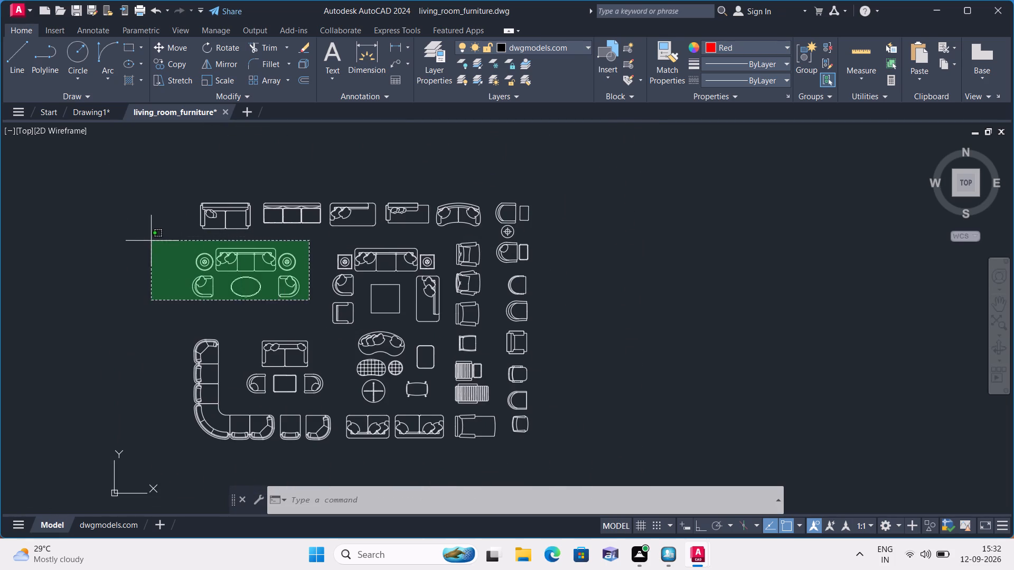
click(151, 241)
key(ctrl+c)
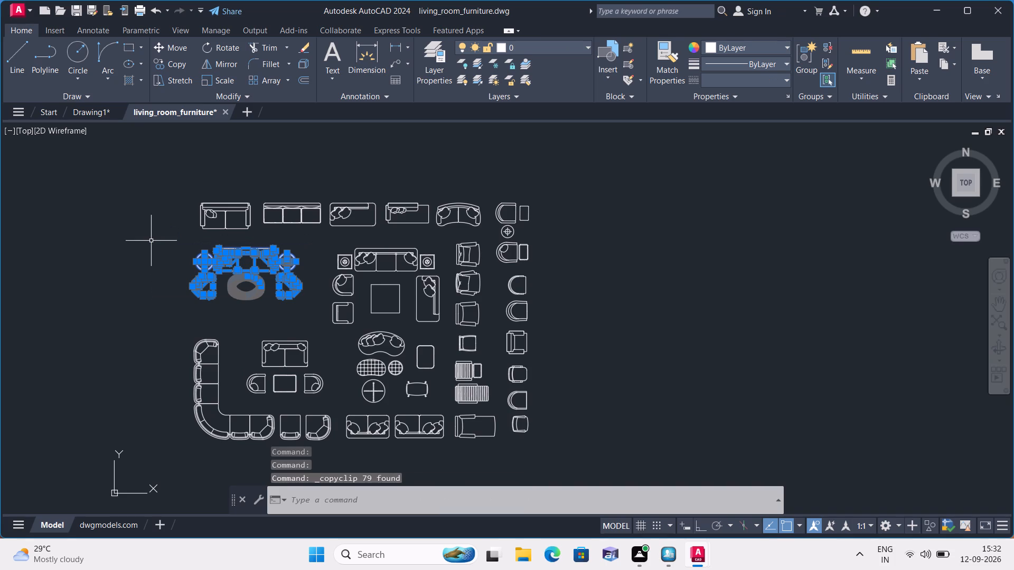
click(99, 110)
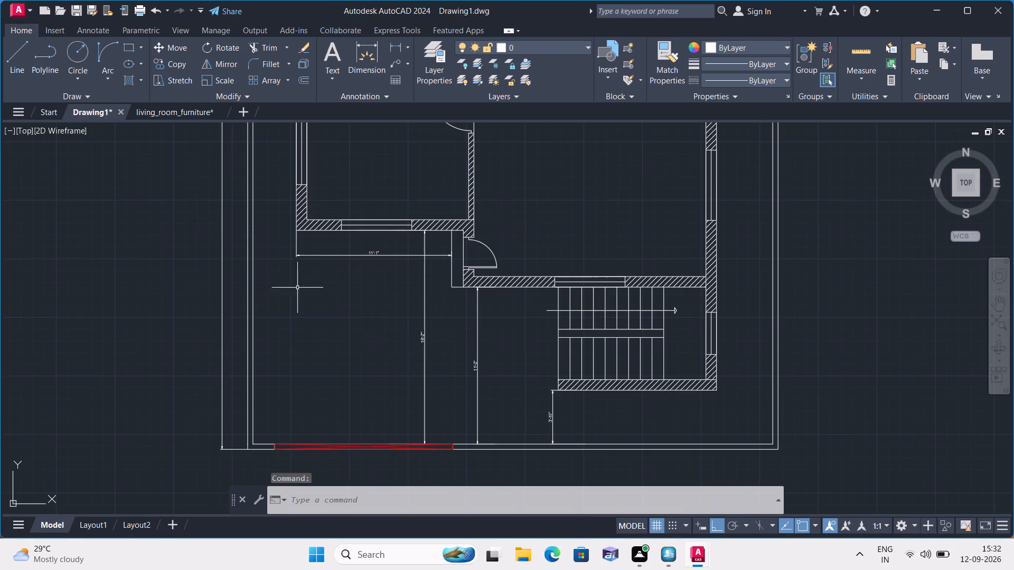
scroll(320, 303, down, 1)
key(ctrl+v)
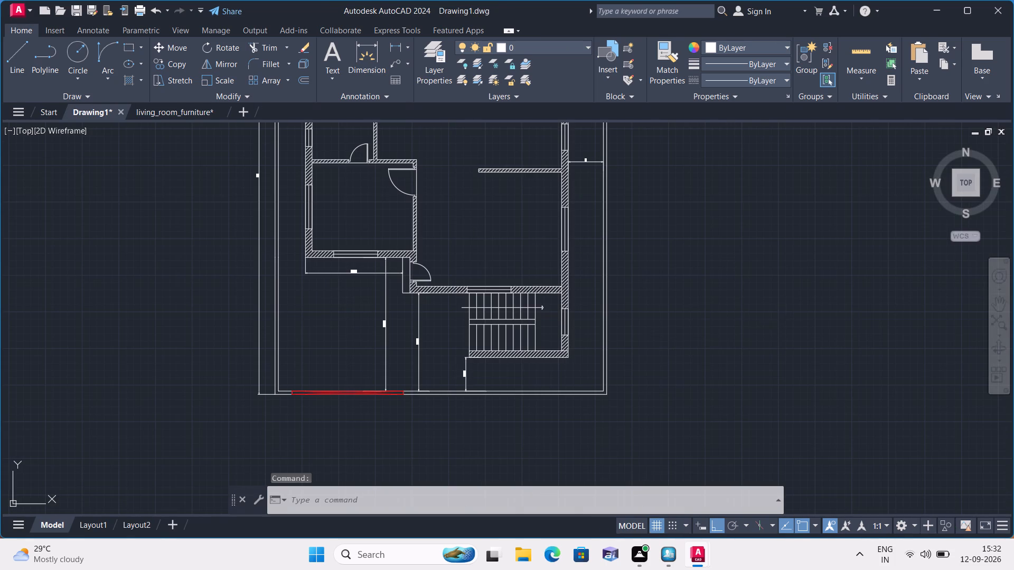
scroll(720, 340, down, 1)
middle_drag(720, 340, 597, 402)
click(653, 386)
Scale the whole pasted sofa set down by eye to suit the size of the floor plan's living room.
scroll(662, 376, down, 1)
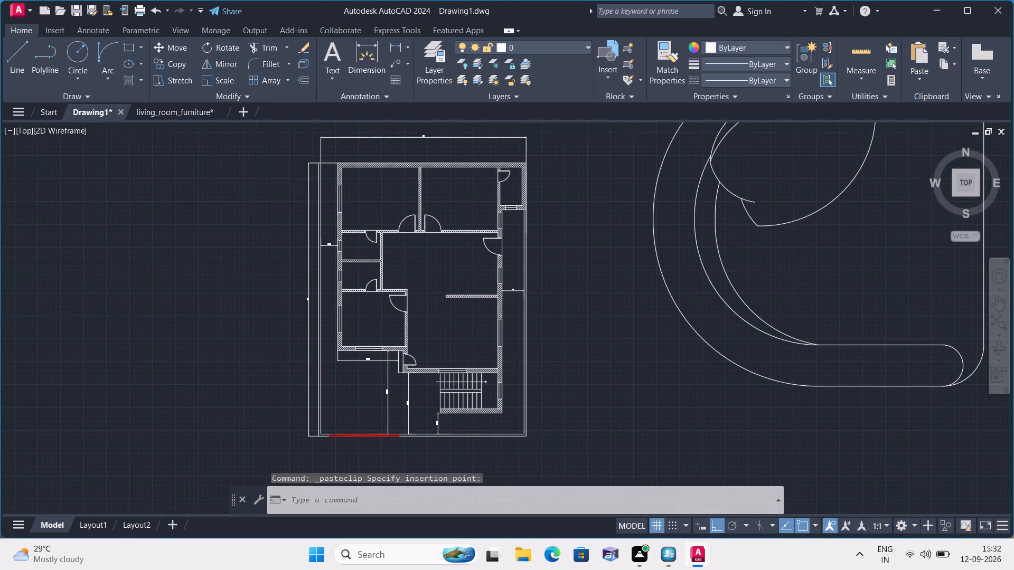
scroll(662, 376, down, 1)
middle_drag(670, 382, 543, 407)
scroll(599, 402, down, 2)
middle_drag(712, 375, 603, 380)
scroll(778, 398, up, 2)
click(731, 425)
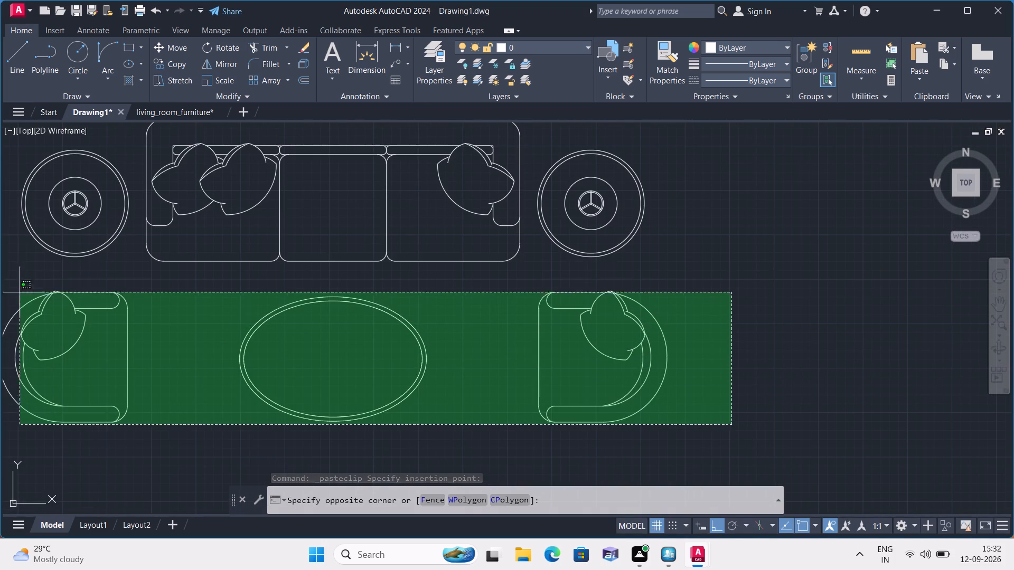
middle_drag(0, 235, 156, 399)
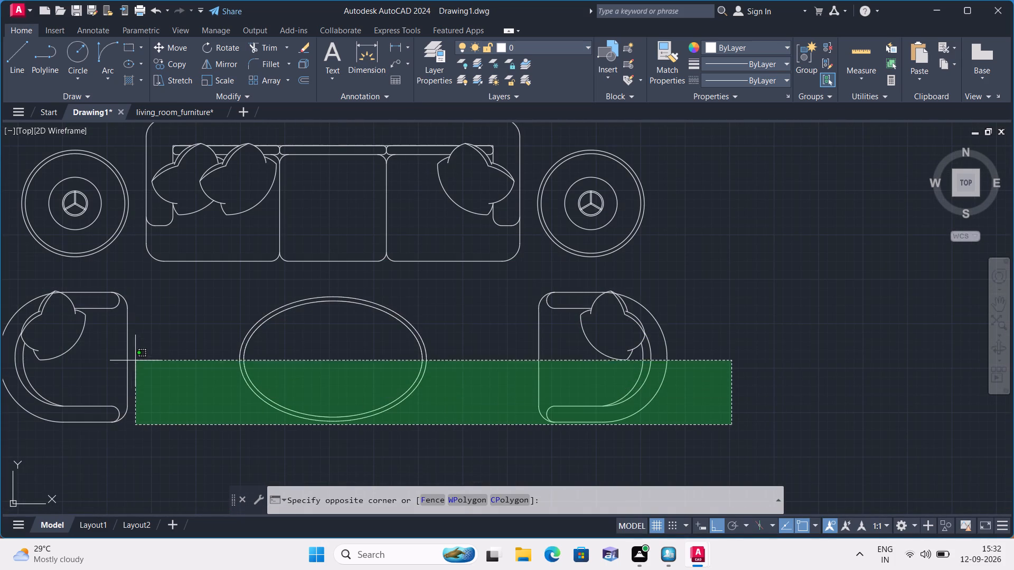
middle_drag(53, 222, 196, 319)
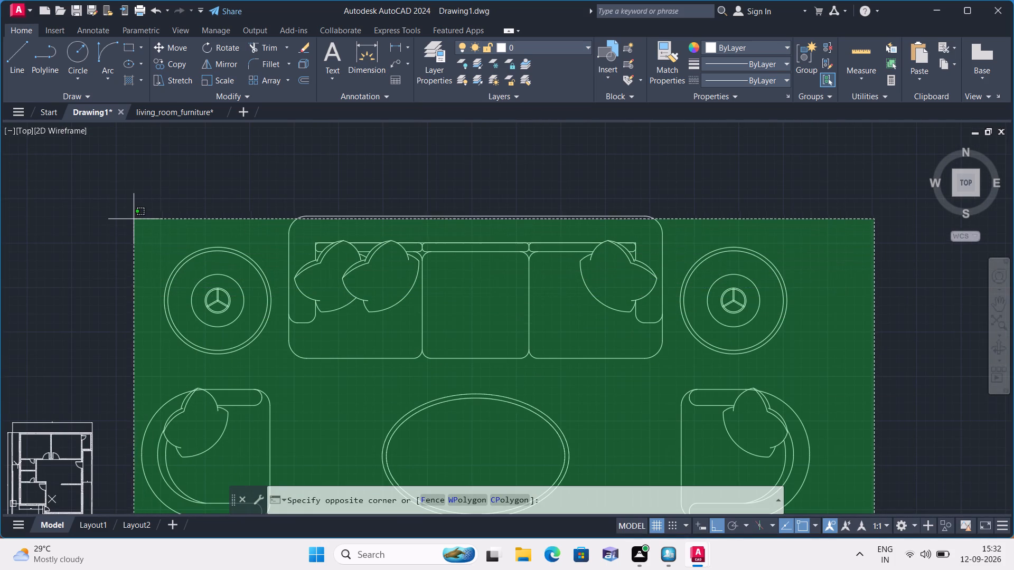
click(134, 206)
click(218, 80)
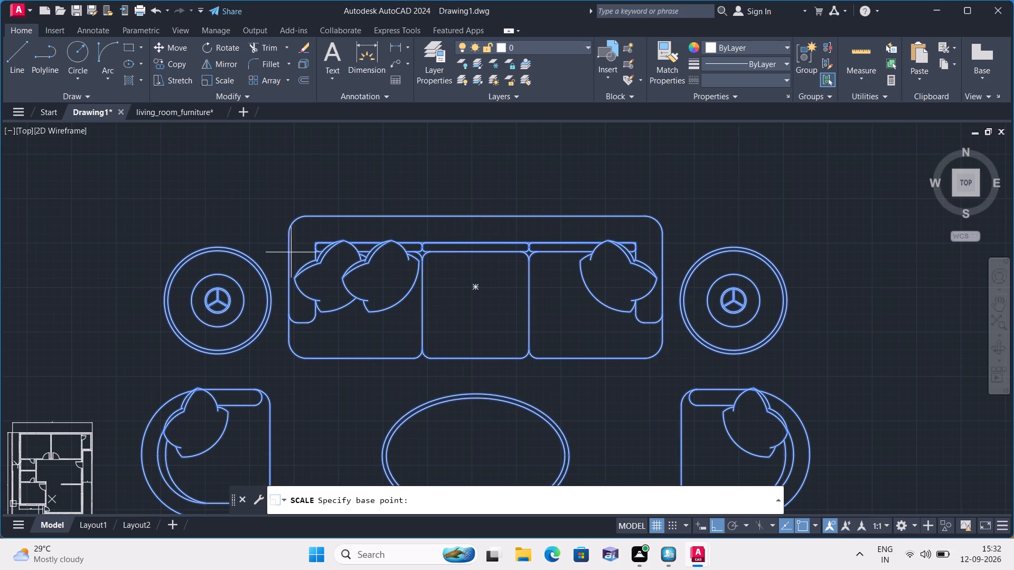
click(330, 366)
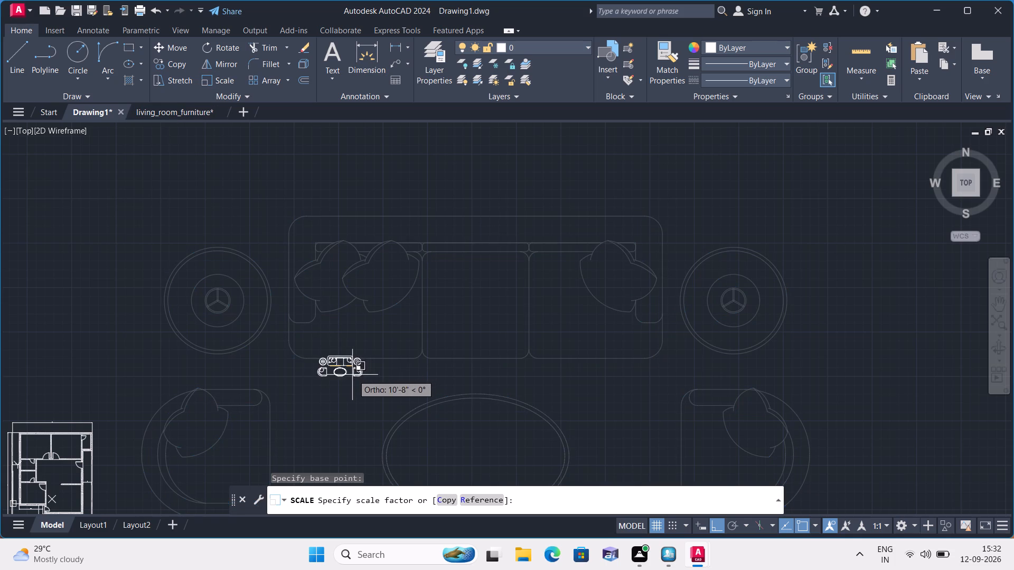
click(344, 367)
Rotate the reduced sofa set 180° so the sofa lies below the oval table.
drag(281, 339, 318, 379)
click(434, 414)
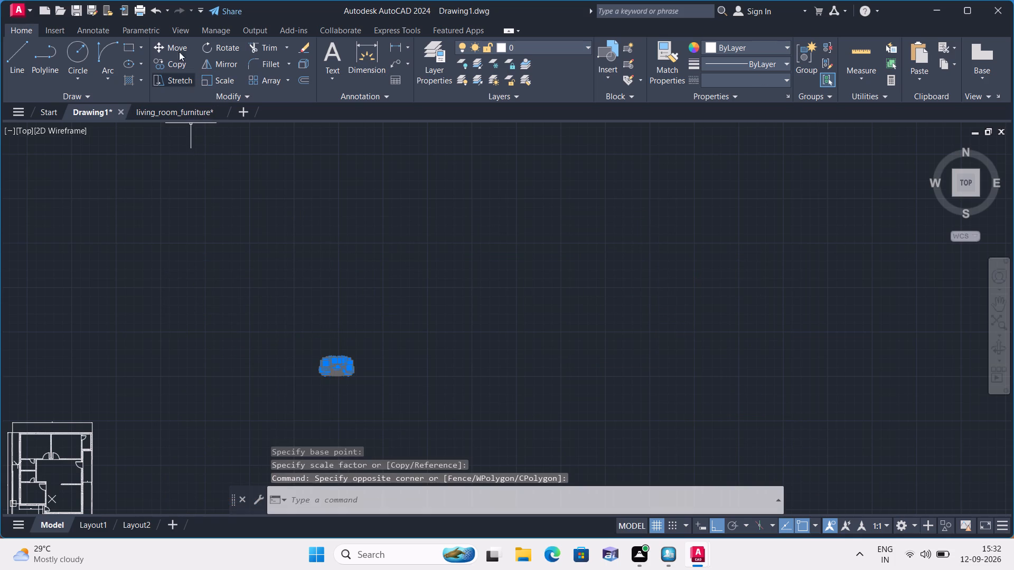
click(223, 43)
click(333, 358)
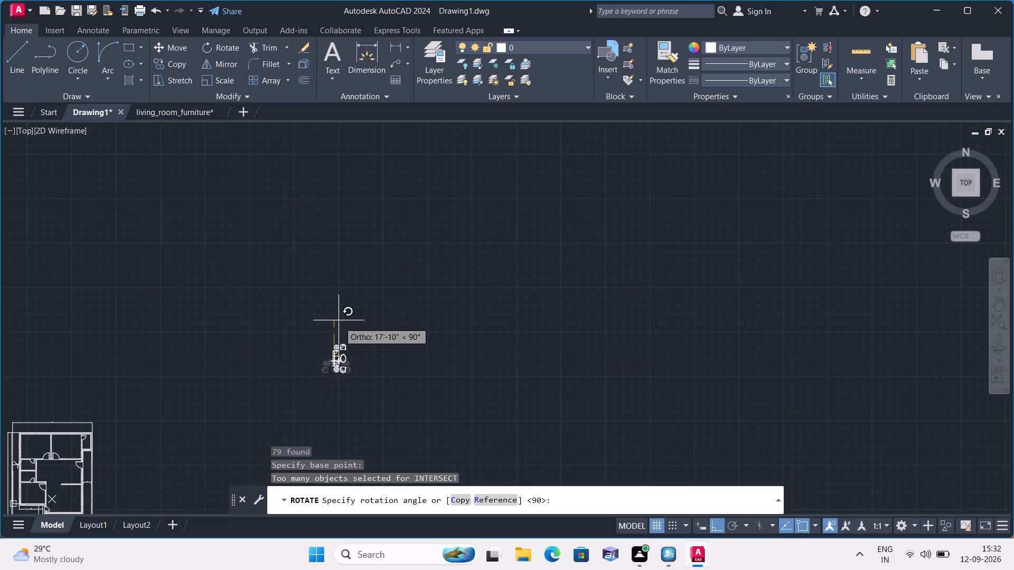
click(264, 326)
With Ortho off, move the sofa set into the living room, with the sofa along the wall above the stairs.
scroll(283, 345, up, 1)
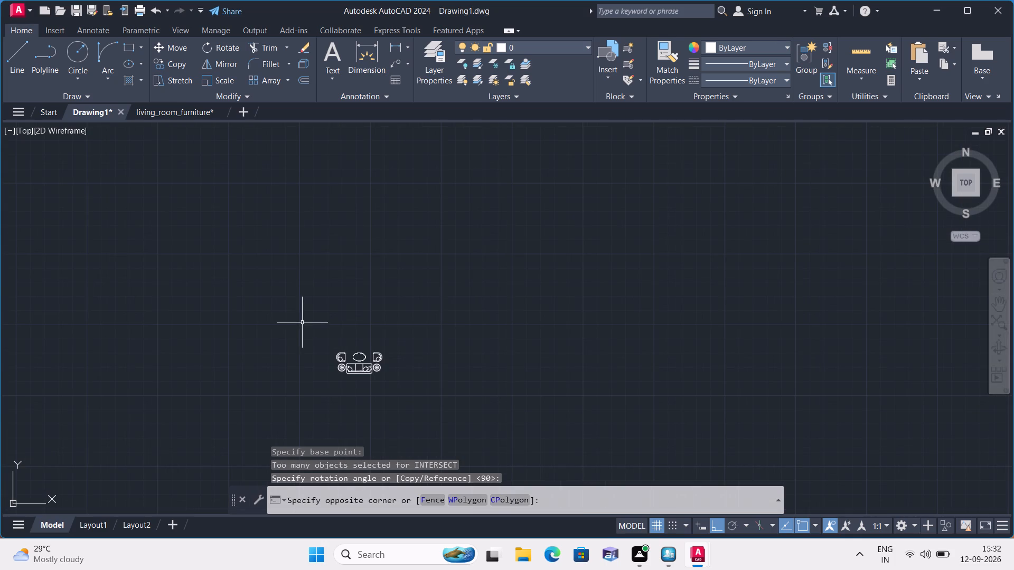
click(302, 322)
click(445, 411)
middle_drag(449, 410, 473, 294)
scroll(456, 354, down, 1)
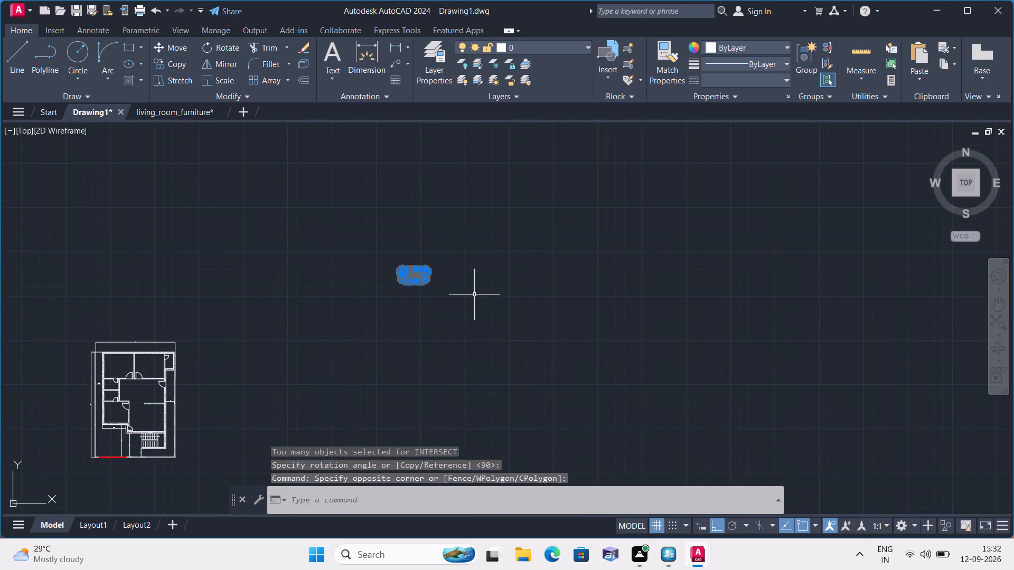
click(177, 43)
click(407, 280)
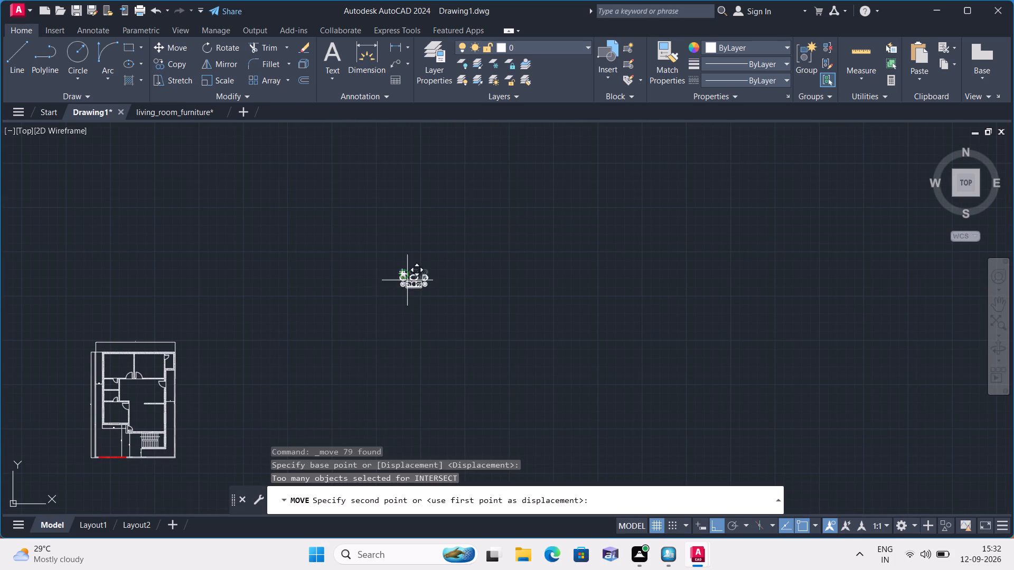
key(F8)
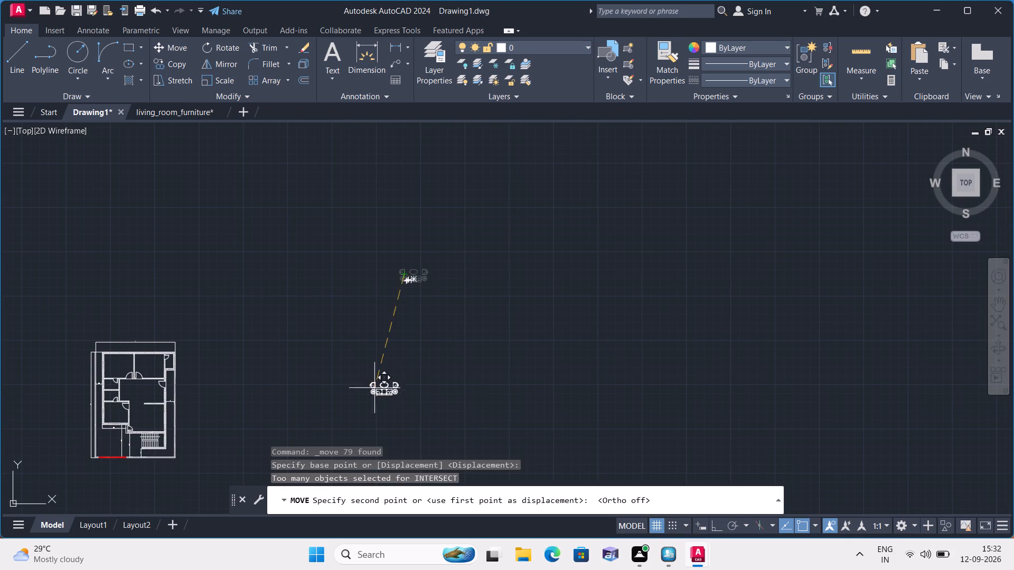
middle_drag(316, 405, 478, 357)
scroll(296, 379, up, 3)
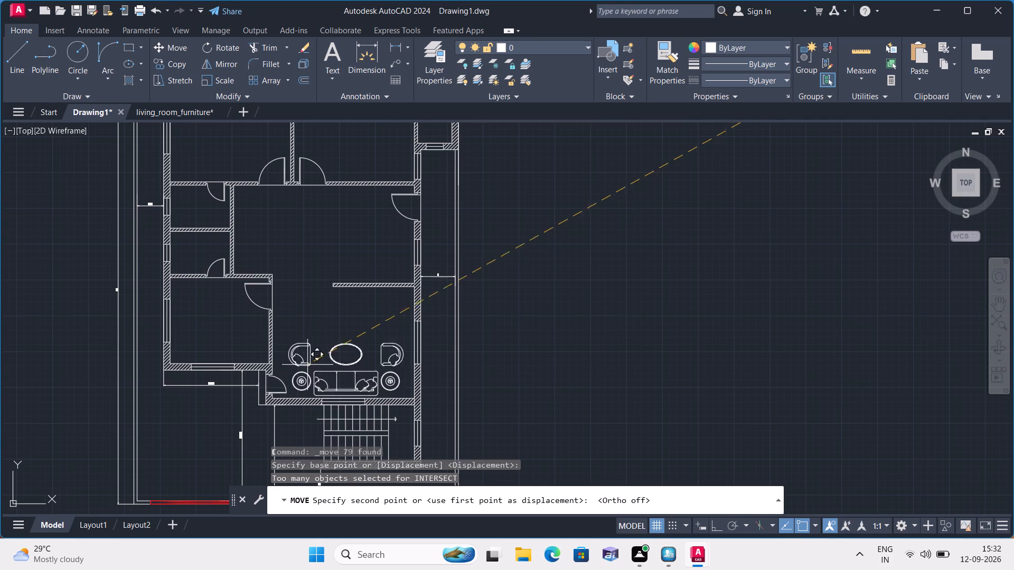
click(311, 362)
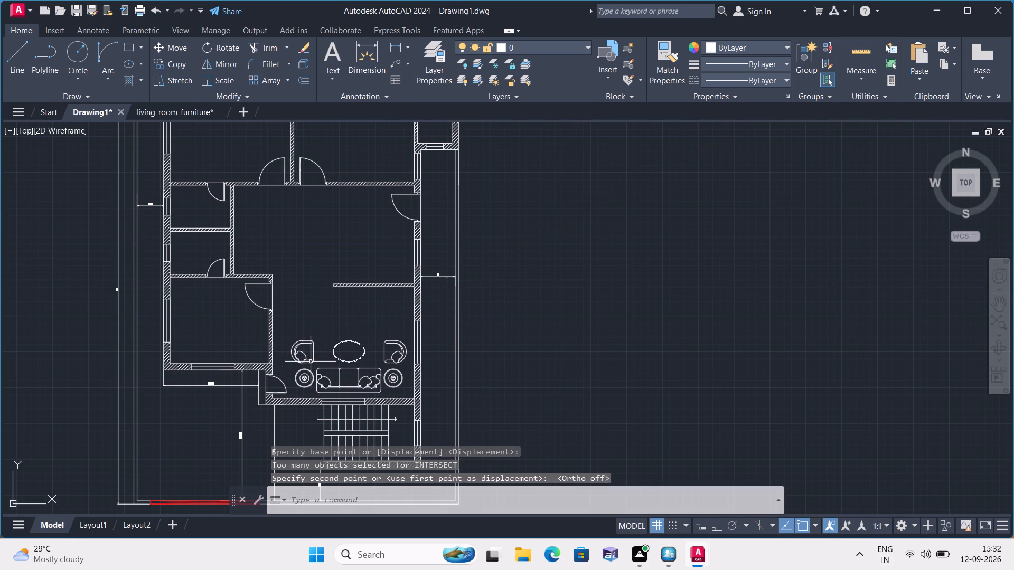
key(Escape)
Open the recent drawing cooktops.dwg to access its cooktop blocks.
scroll(311, 362, down, 2)
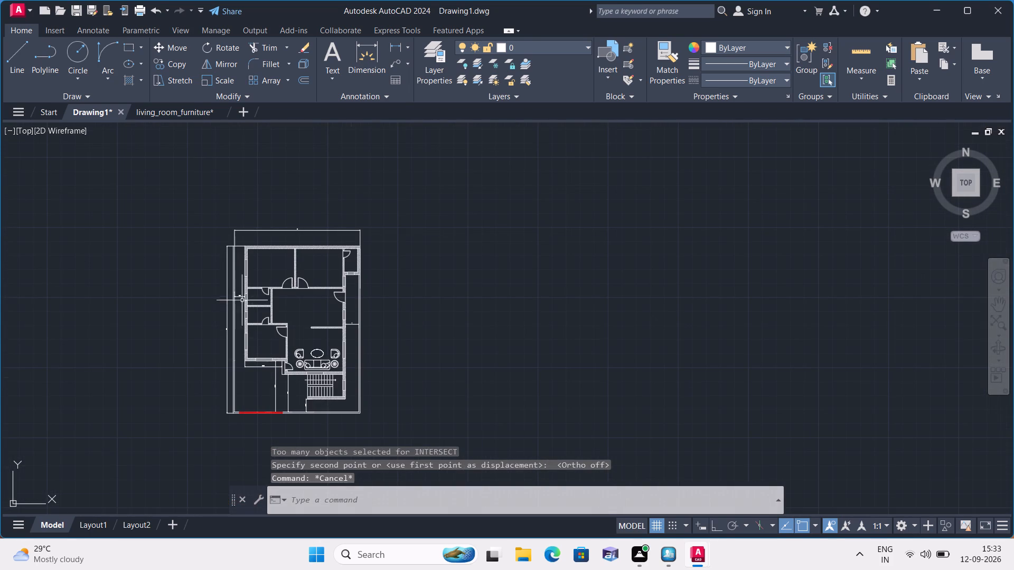
click(23, 9)
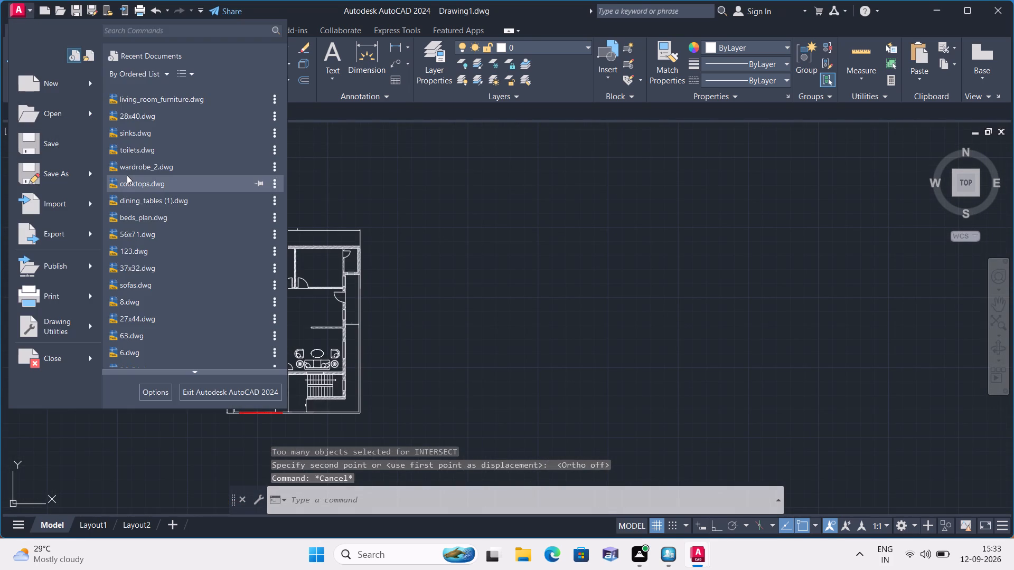
click(129, 180)
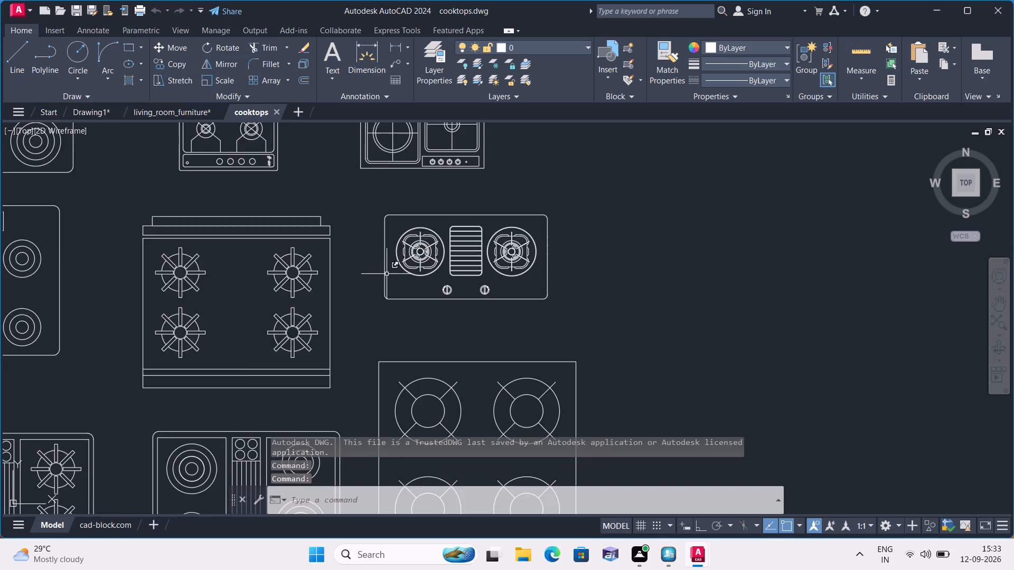
Copy the rounded four-burner cooktop at the start of the top row into Drawing1, above the short partition wall.
scroll(395, 274, down, 1)
scroll(269, 251, down, 1)
middle_drag(176, 264, 224, 305)
scroll(176, 264, down, 1)
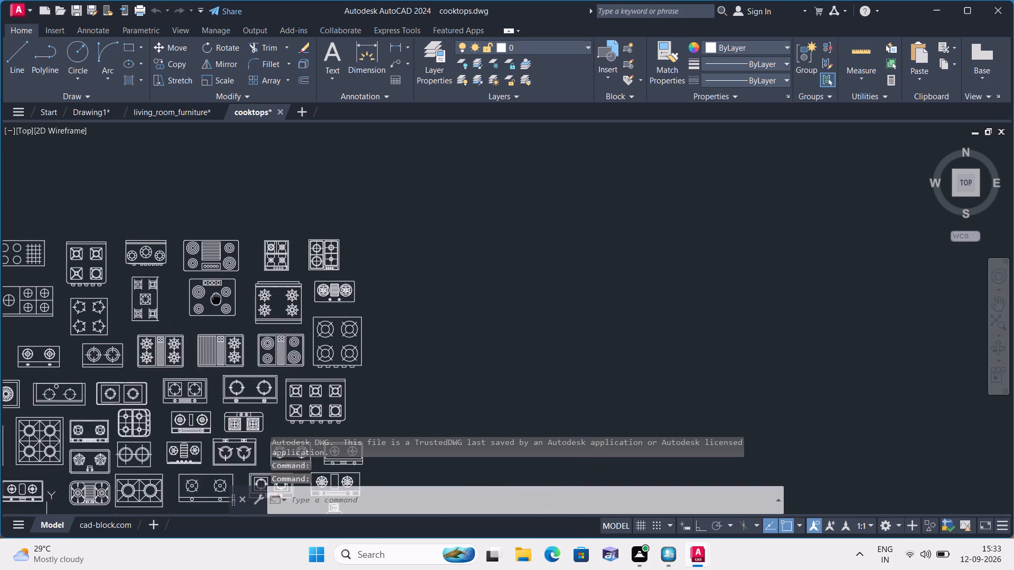
middle_drag(224, 305, 226, 306)
middle_drag(110, 290, 187, 293)
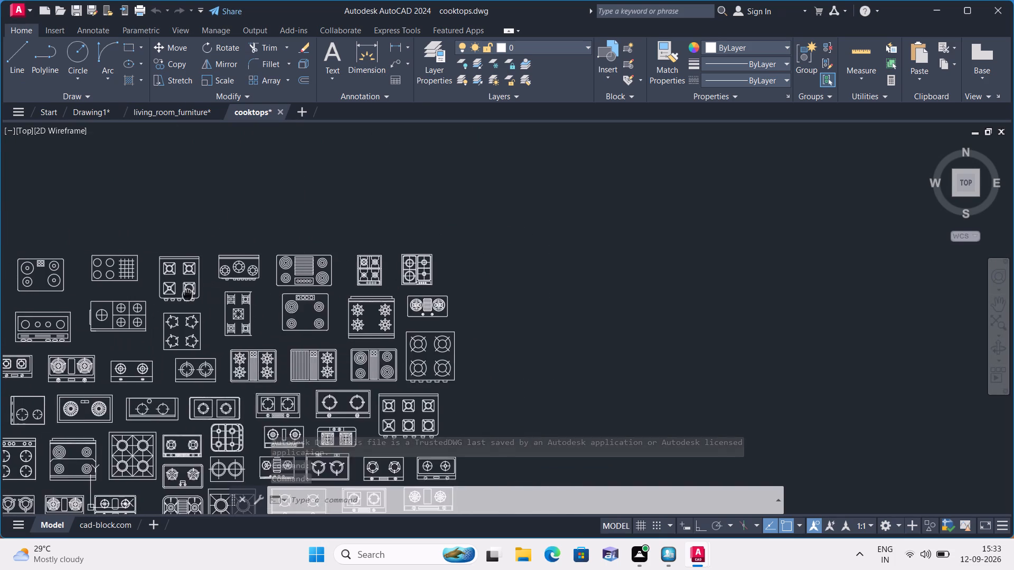
middle_drag(187, 293, 243, 298)
scroll(91, 262, up, 2)
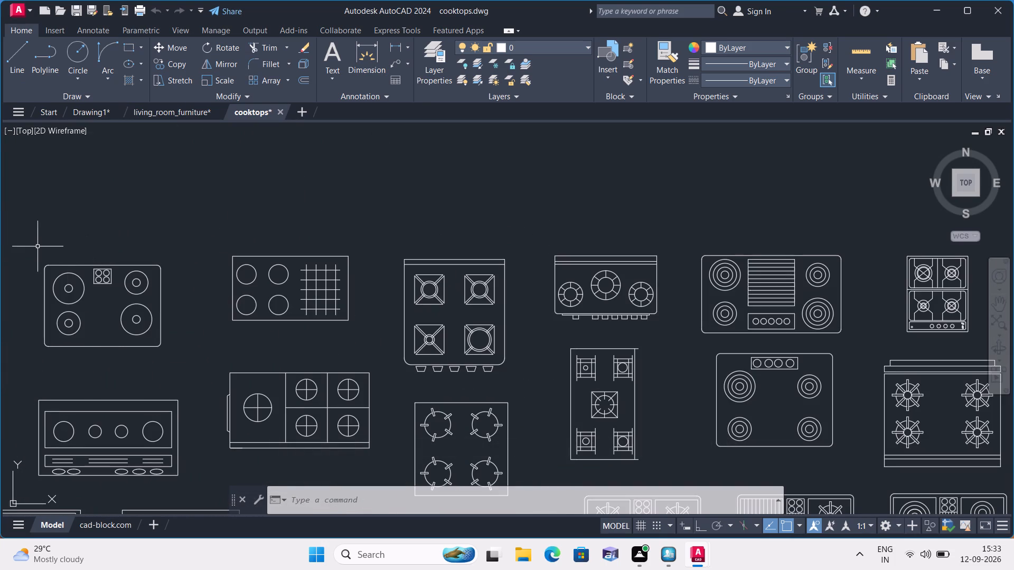
click(34, 245)
click(177, 360)
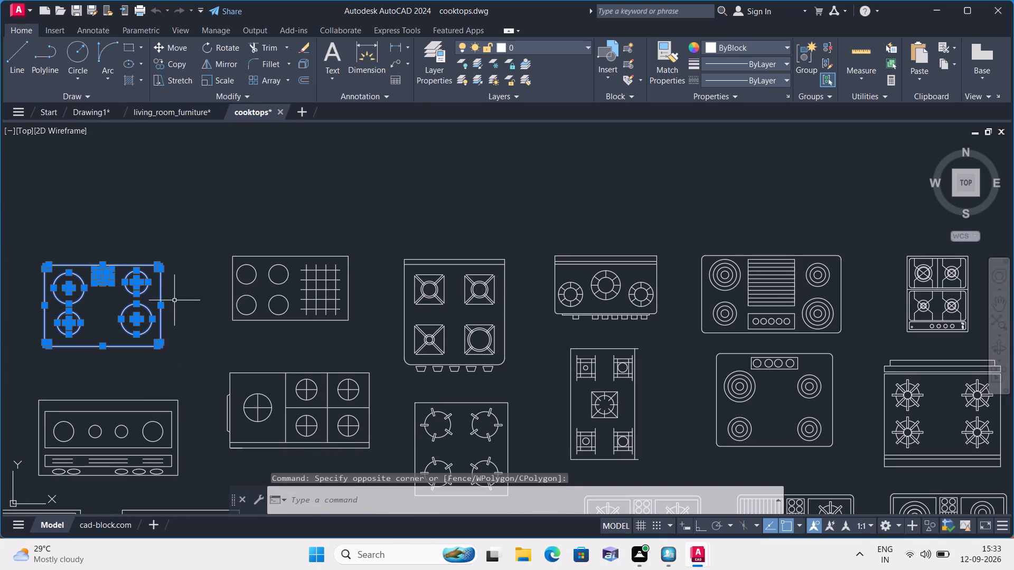
key(ctrl+c)
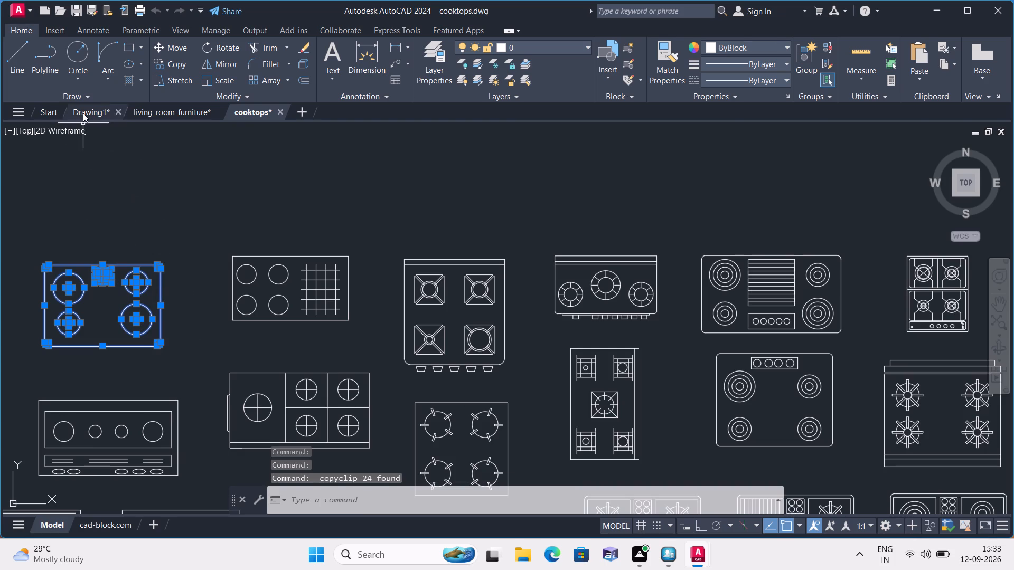
click(83, 113)
scroll(269, 256, down, 1)
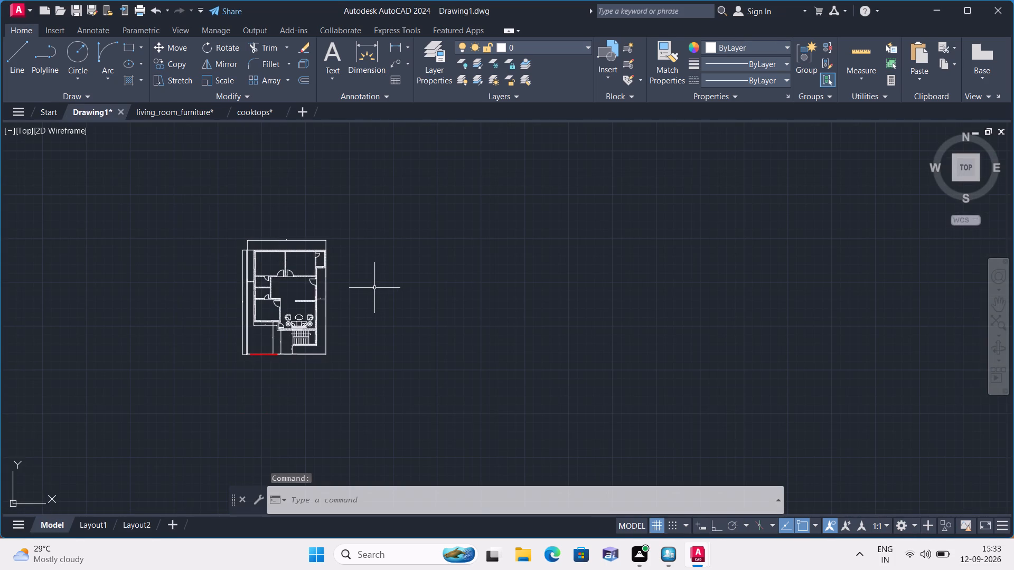
key(ctrl+v)
scroll(286, 271, up, 3)
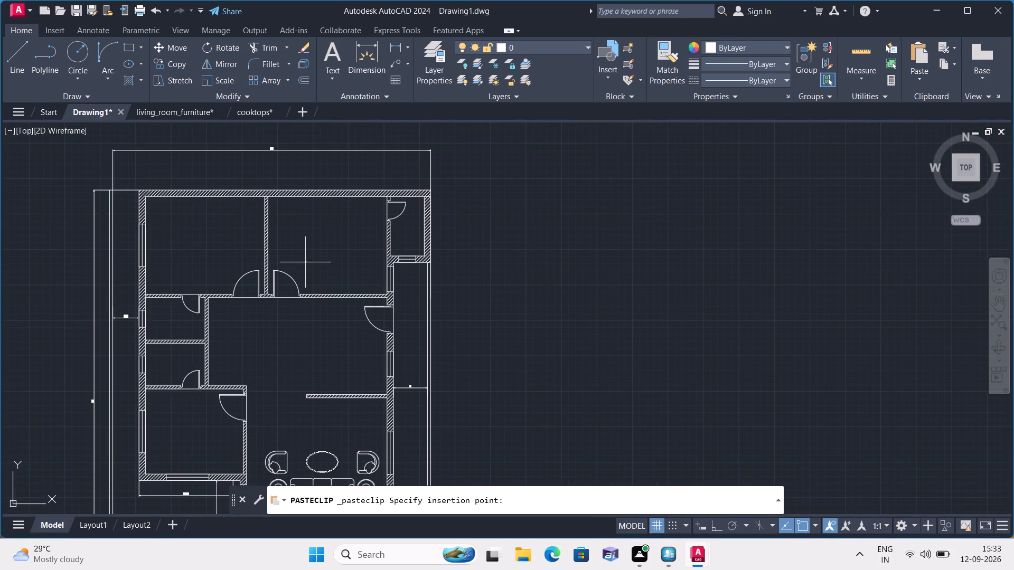
scroll(340, 253, down, 1)
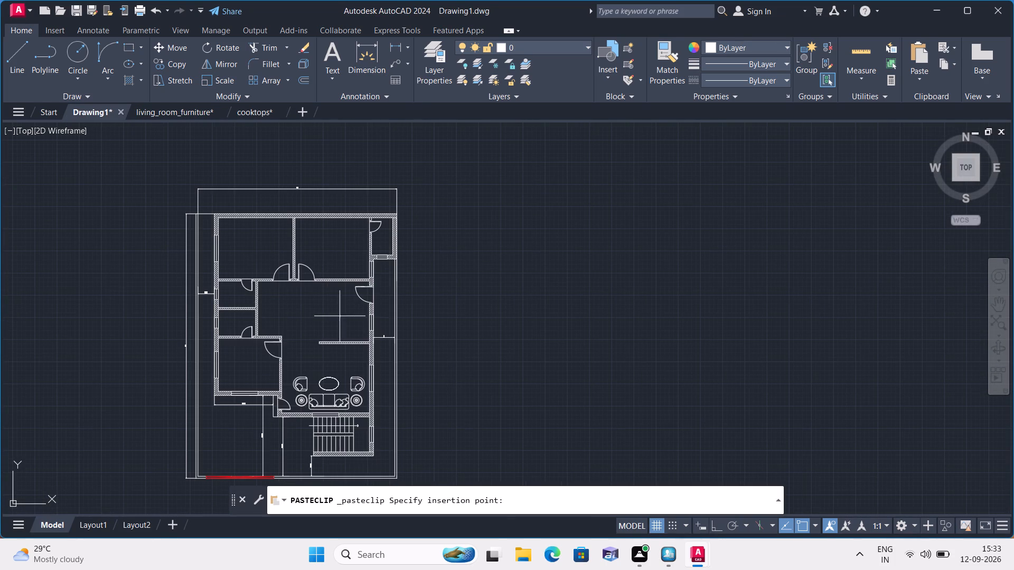
click(340, 318)
Scale the tiny pasted cooktop up by eye to a realistic size for the kitchen area.
scroll(339, 319, up, 1)
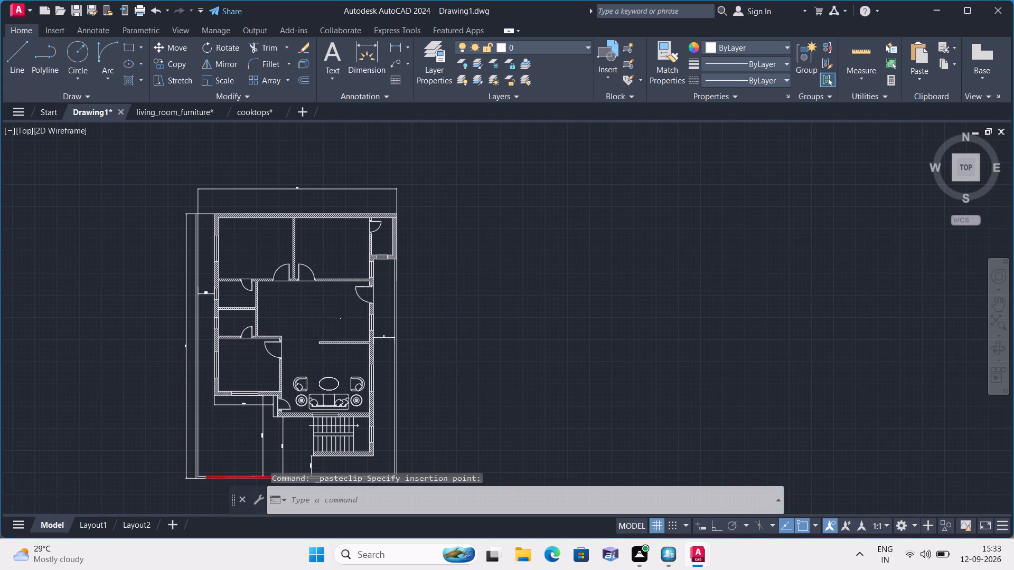
scroll(339, 319, up, 2)
click(321, 307)
click(359, 334)
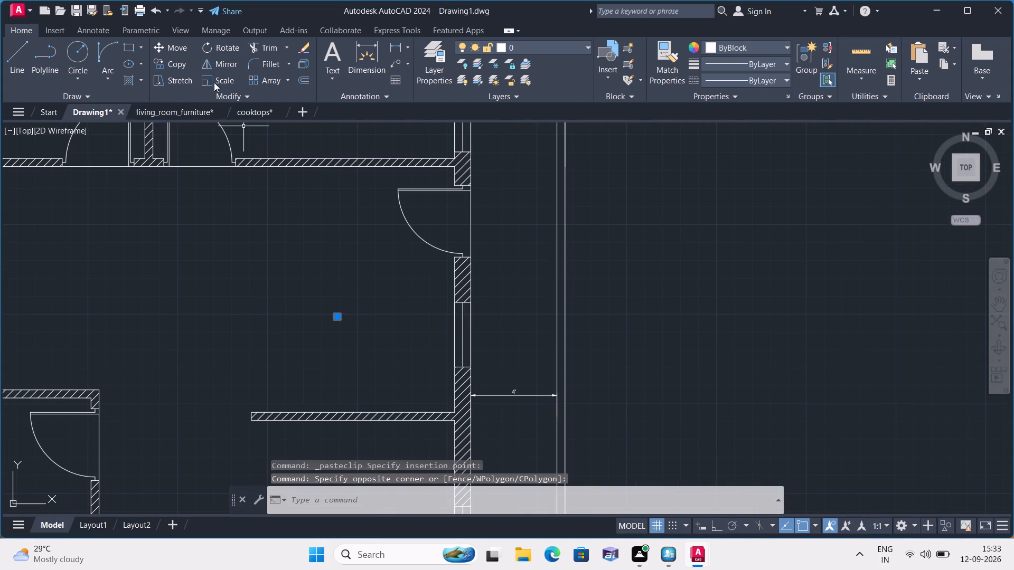
click(215, 81)
click(330, 324)
click(359, 336)
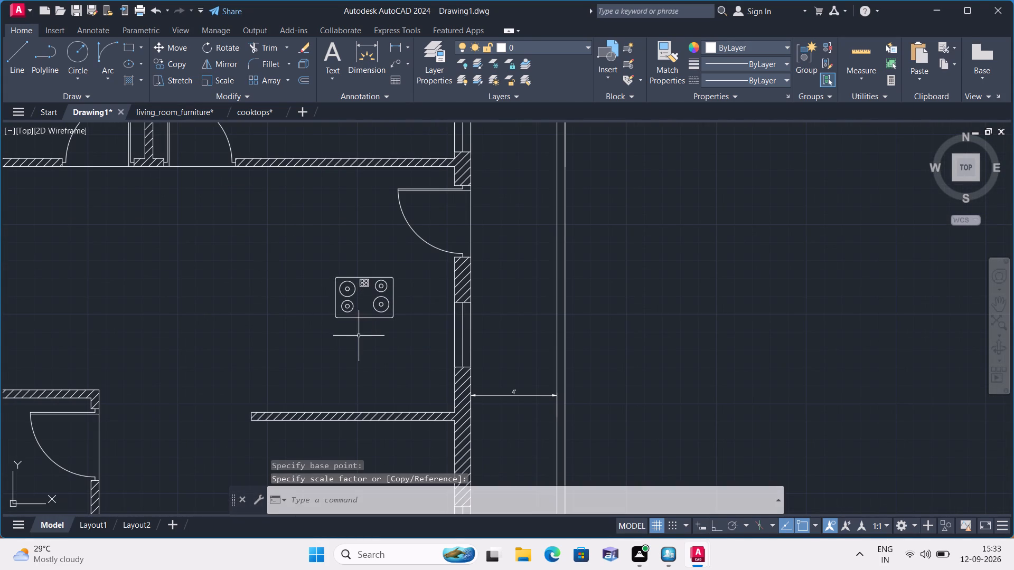
With Ortho on, rotate the cooktop 90° about the middle of its upper edge.
drag(323, 241, 323, 248)
click(395, 334)
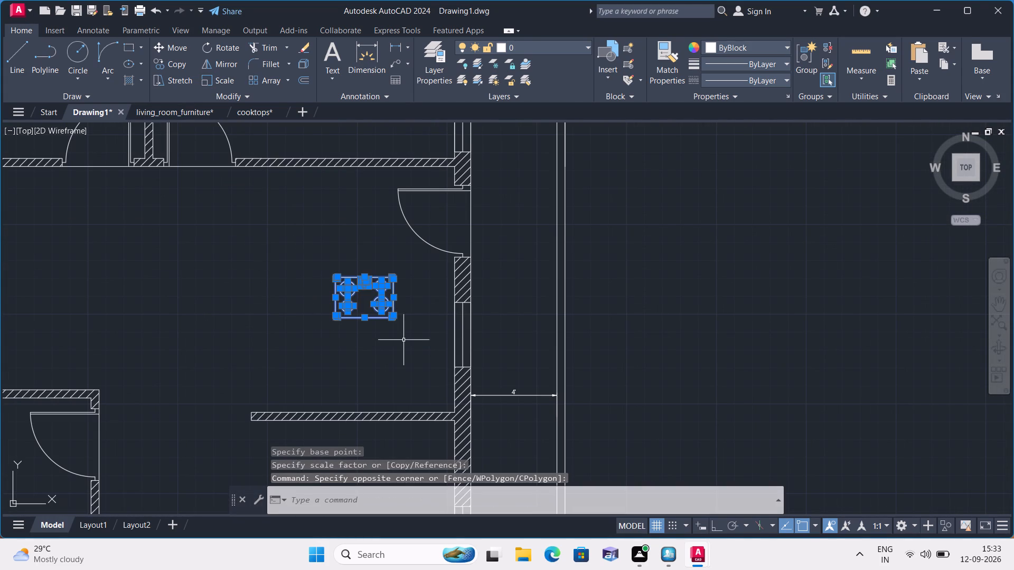
key(F8)
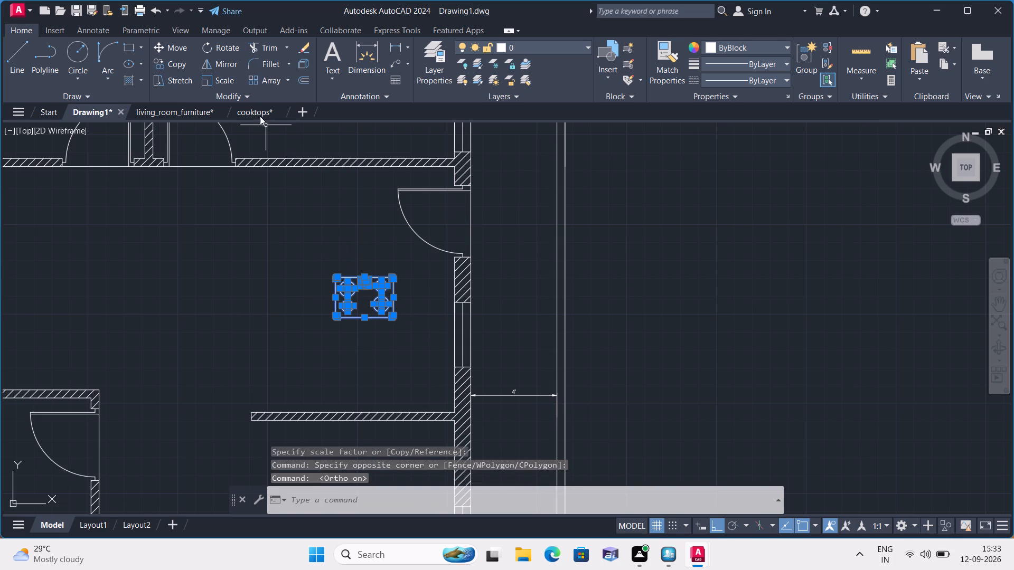
click(218, 48)
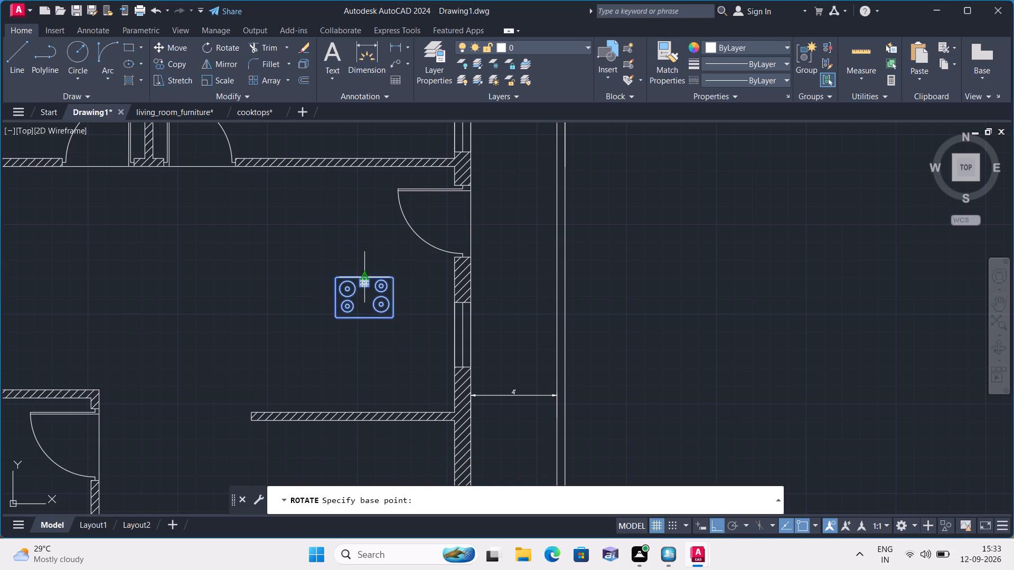
click(362, 278)
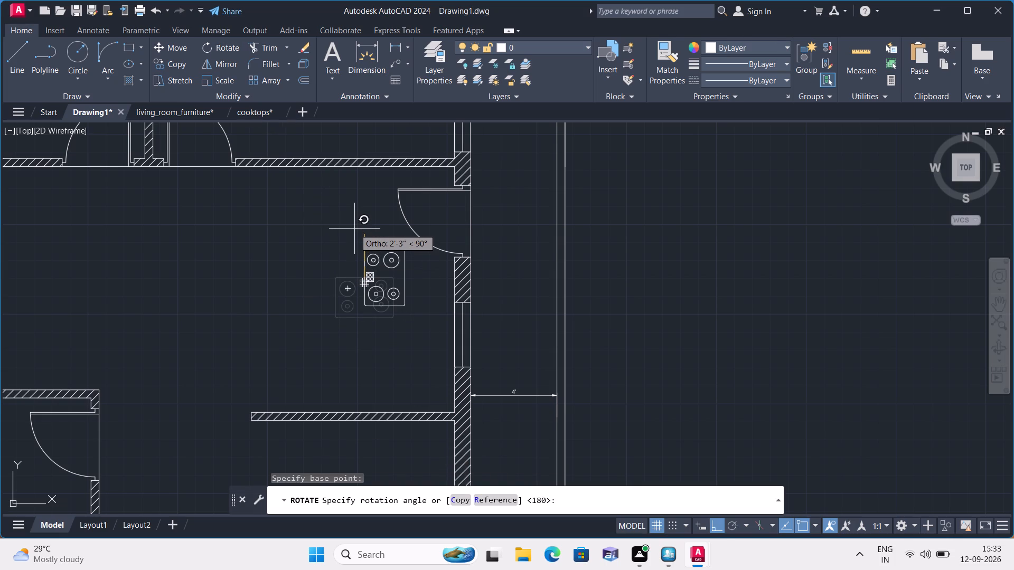
click(354, 229)
With Ortho off, move the rotated cooktop against the exterior wall, centred on the kitchen window.
drag(346, 231, 349, 246)
click(416, 324)
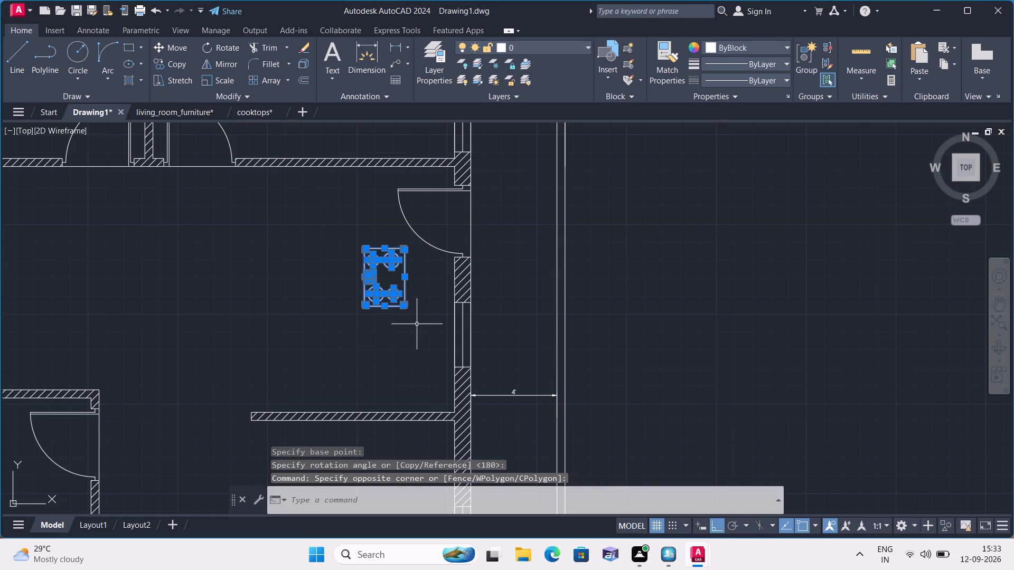
key(F8)
click(178, 51)
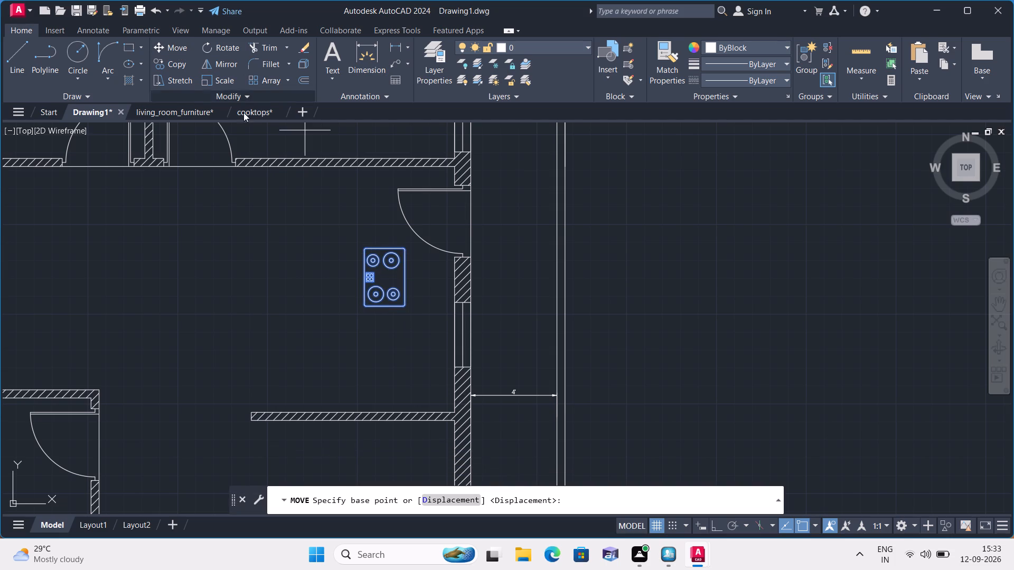
click(403, 277)
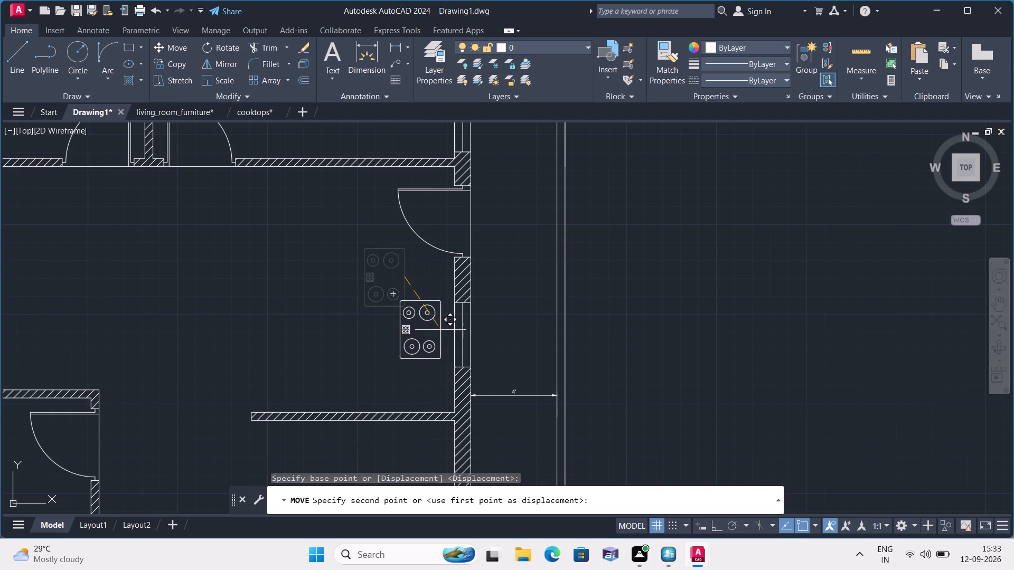
click(451, 332)
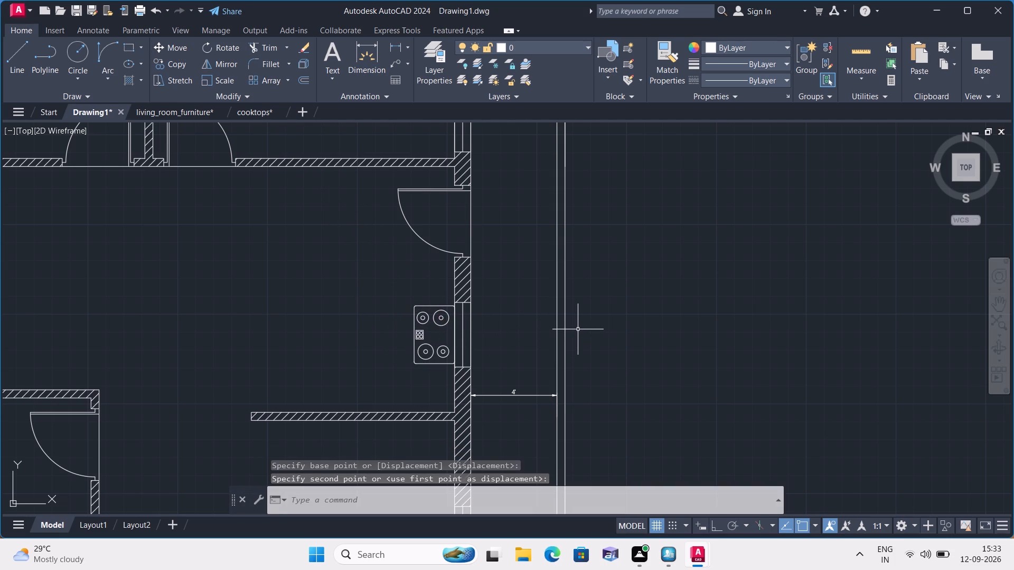
Open the recent drawing beds_plan.dwg to access its bed blocks.
scroll(578, 329, down, 2)
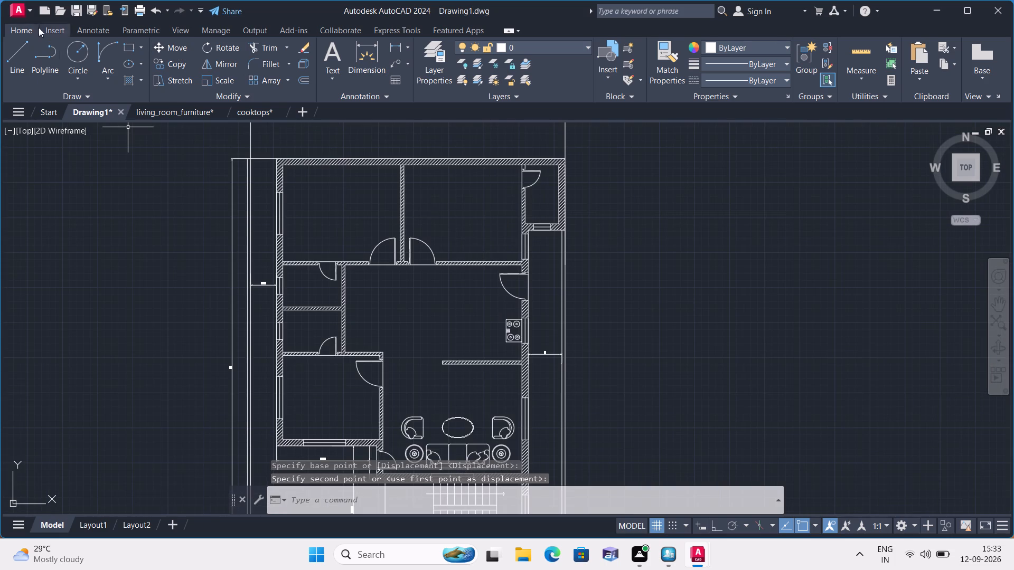
click(21, 11)
click(143, 221)
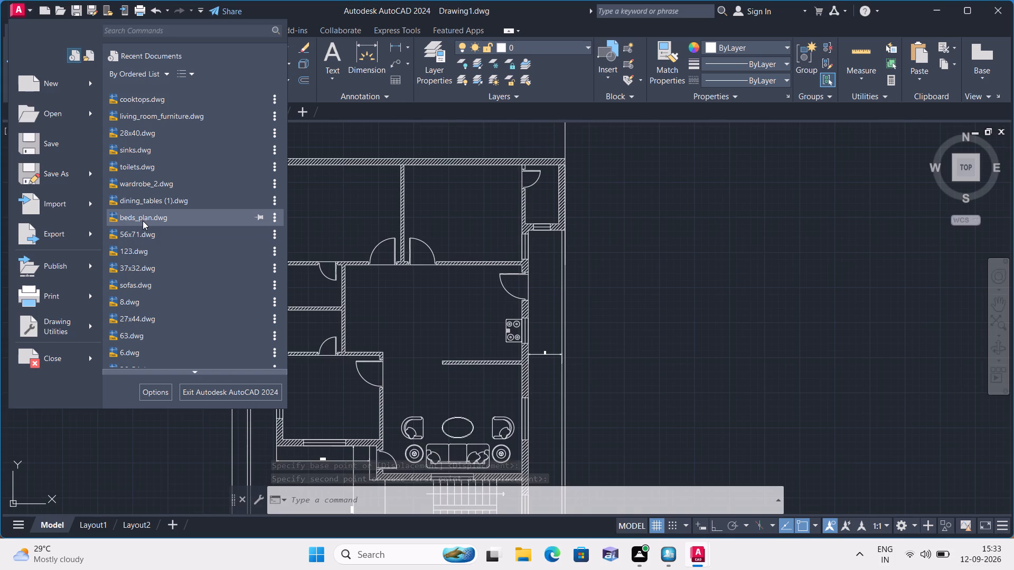
Copy the double bed with speckled cover and two nightstands from beds_plan into Drawing1, in the empty space beside the house plan.
scroll(313, 279, down, 1)
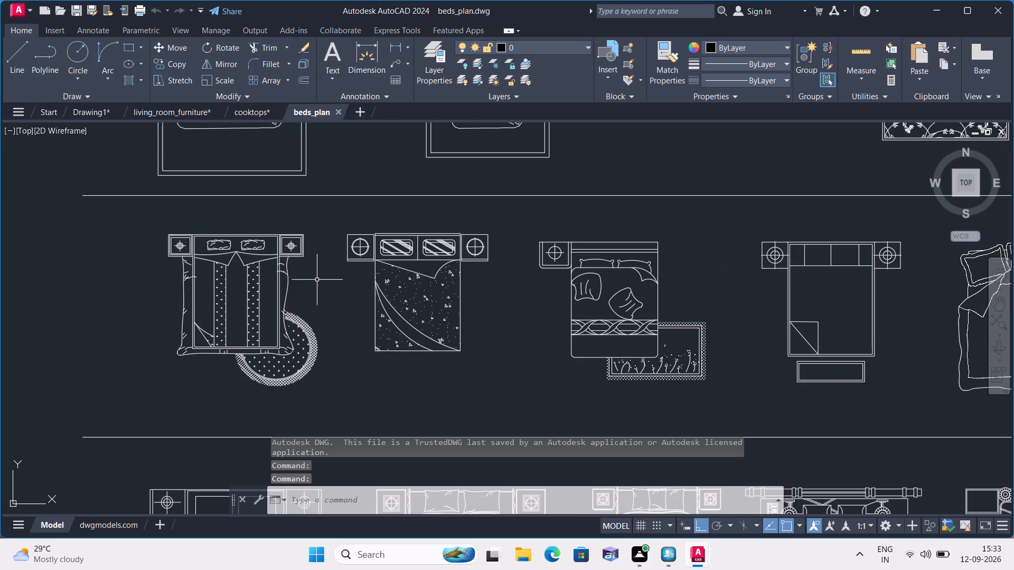
click(332, 229)
click(504, 360)
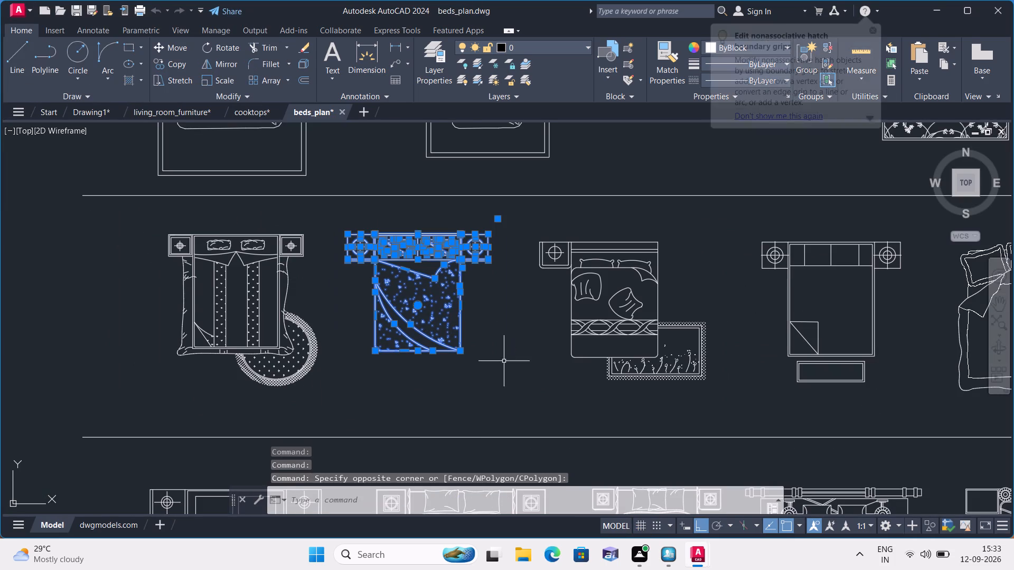
key(ctrl+c)
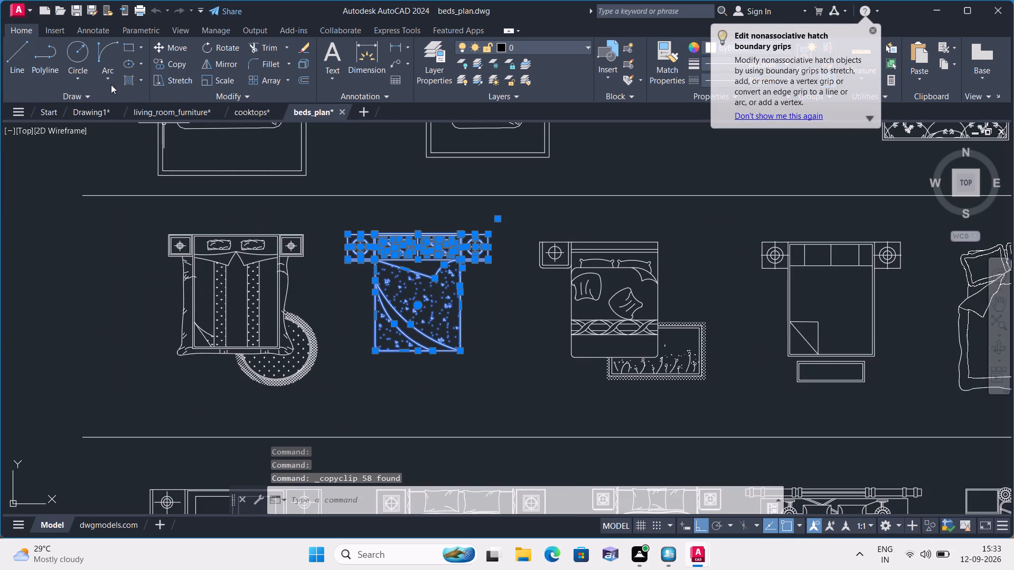
click(88, 108)
scroll(163, 159, down, 1)
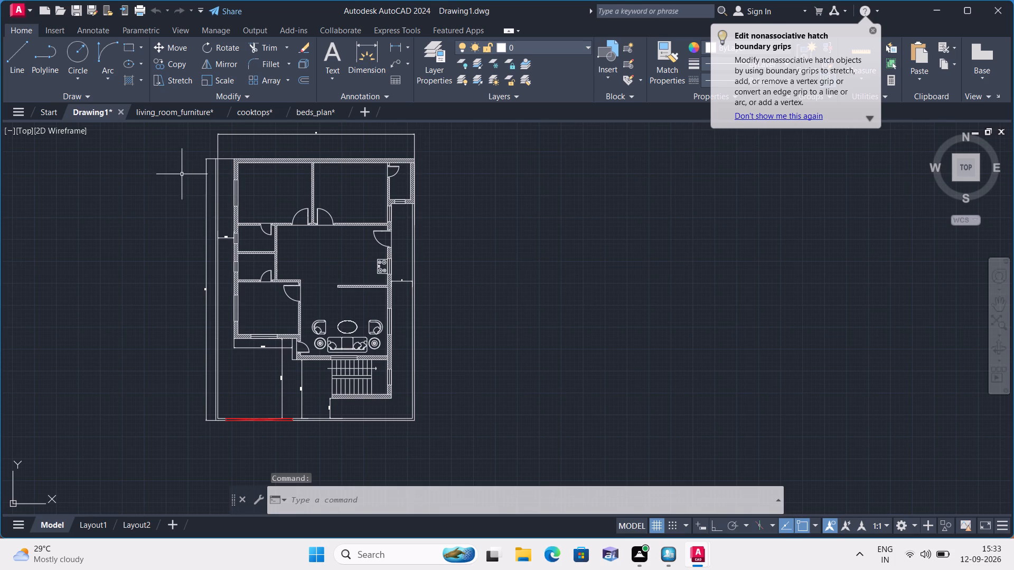
key(ctrl+v)
scroll(566, 293, down, 2)
middle_drag(566, 293, 432, 346)
scroll(445, 347, down, 1)
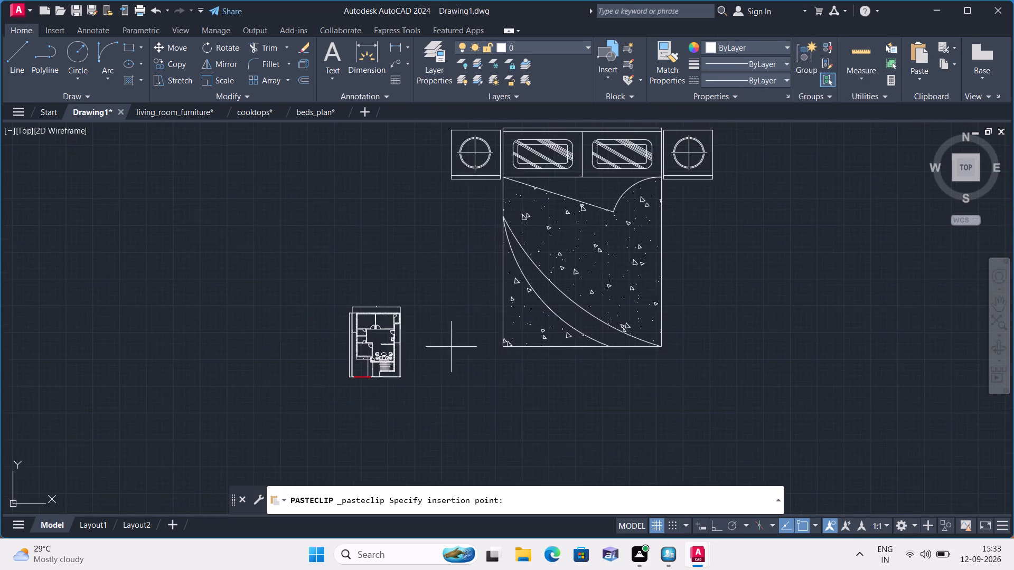
scroll(451, 347, down, 1)
click(493, 351)
Scale the oversized pasted bed down by eye to less than the width of the house plan.
drag(491, 174, 490, 181)
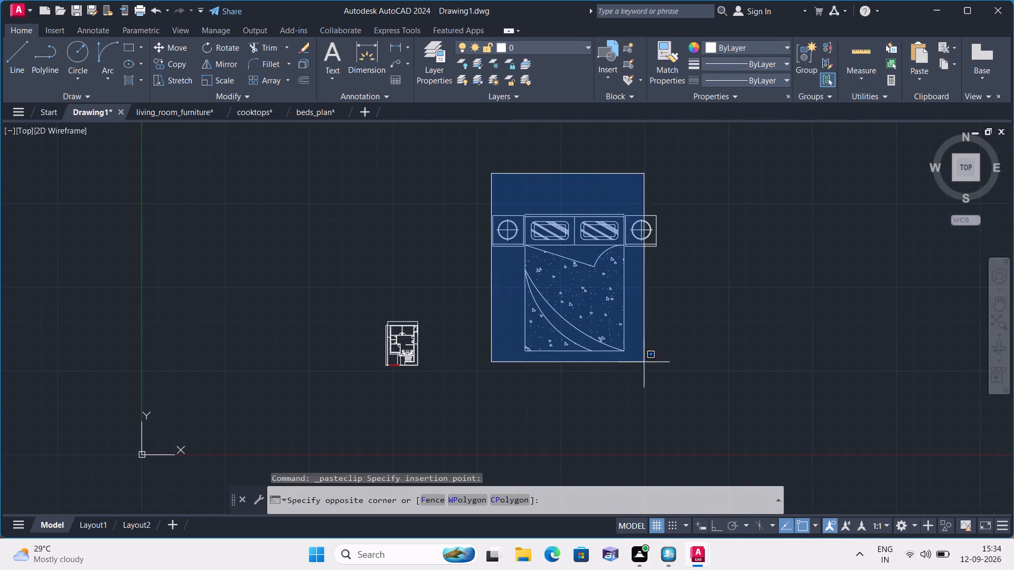
click(668, 383)
click(224, 80)
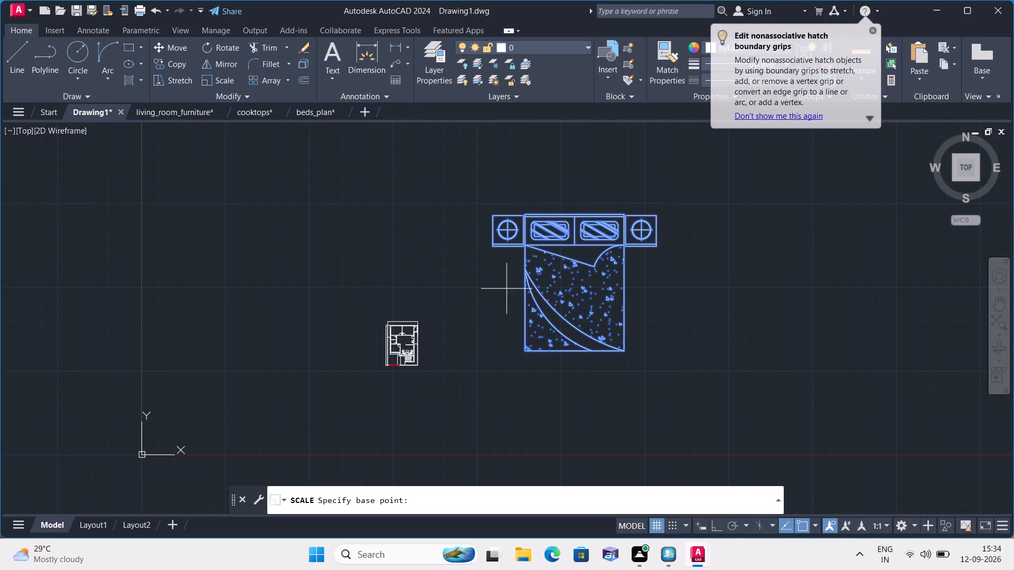
click(511, 288)
click(525, 303)
Mirror the bed across a horizontal line below it with Ortho on, keeping the source objects.
drag(483, 252, 510, 292)
click(566, 334)
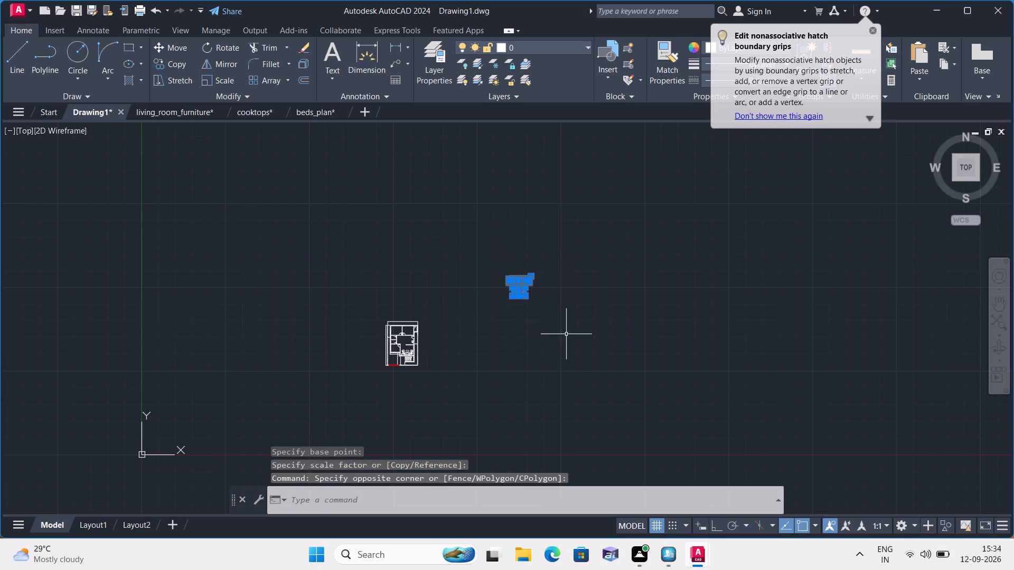
click(225, 62)
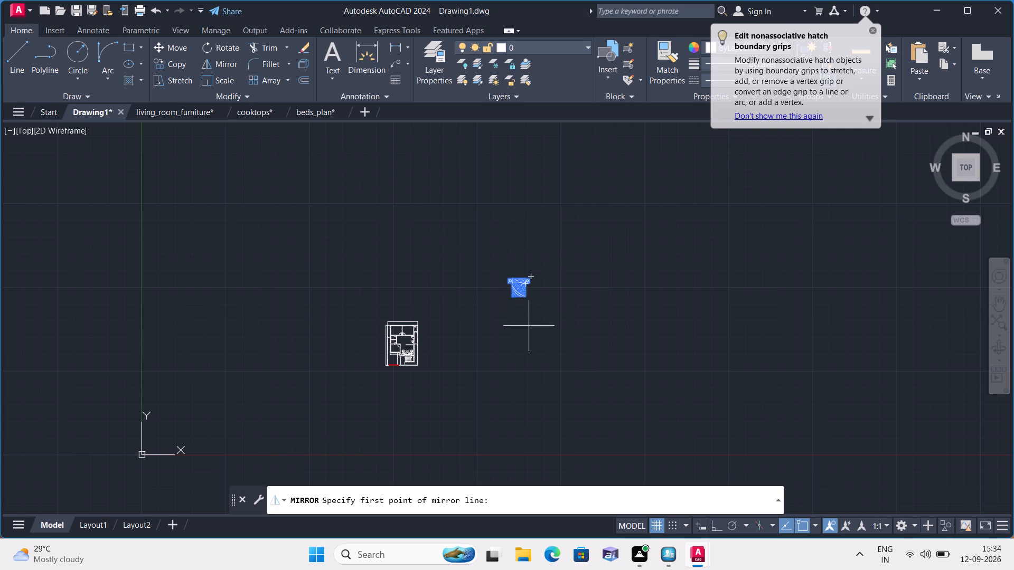
click(522, 316)
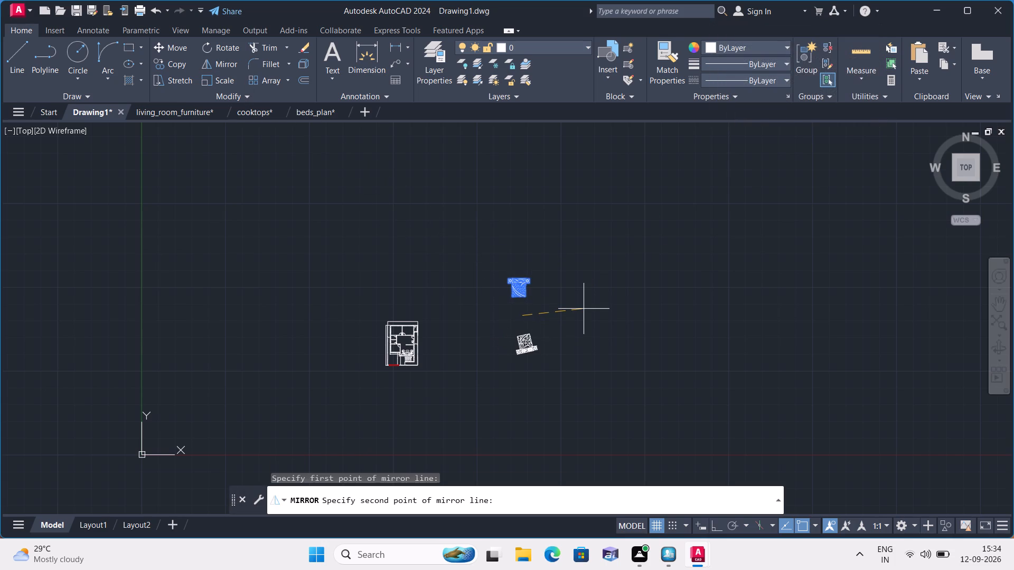
key(F8)
click(596, 328)
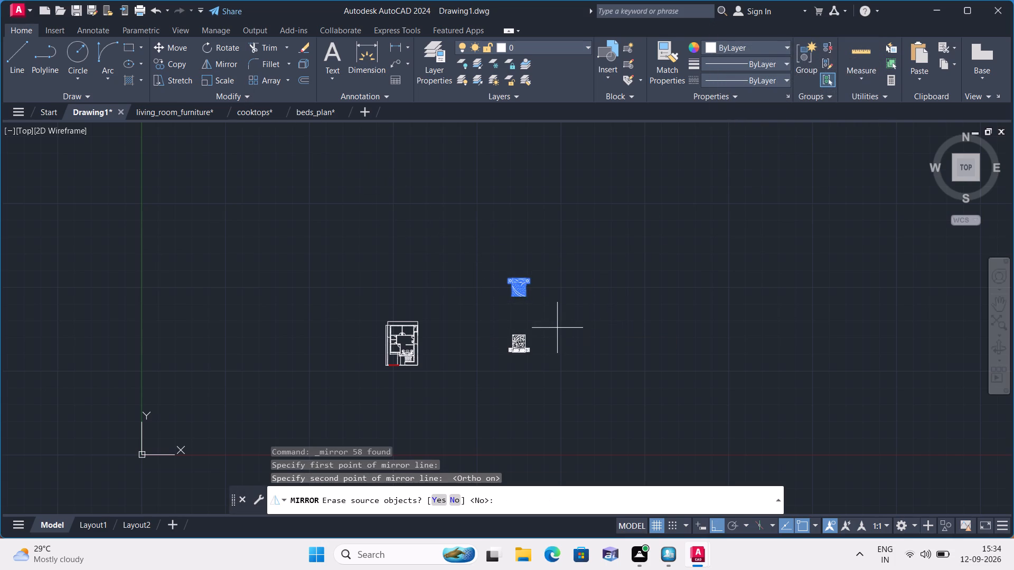
text(n)
key(space)
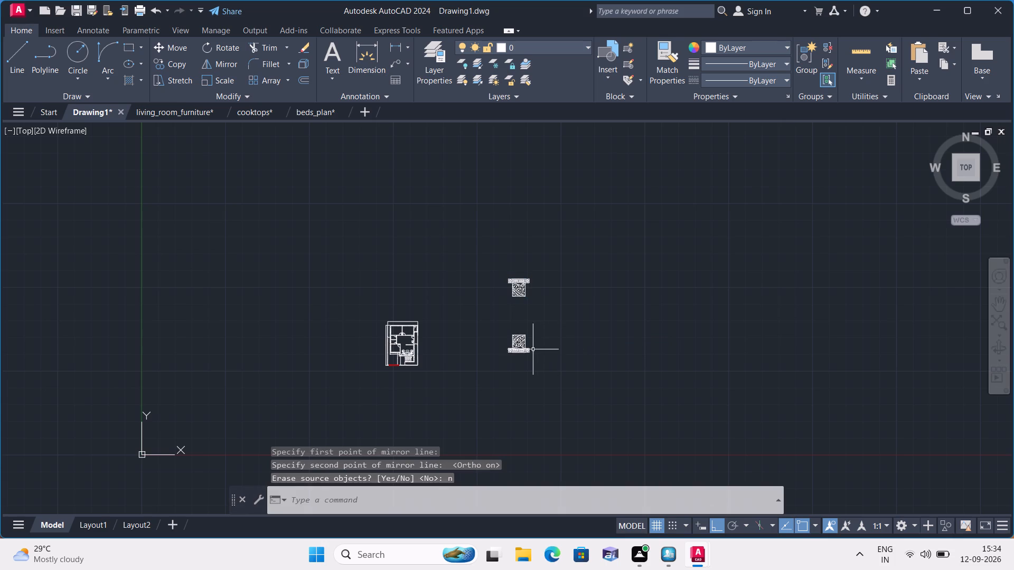
Scale the original upper bed down by eye to fit a bedroom of the plan.
scroll(504, 337, up, 2)
drag(462, 166, 469, 185)
click(651, 308)
click(212, 78)
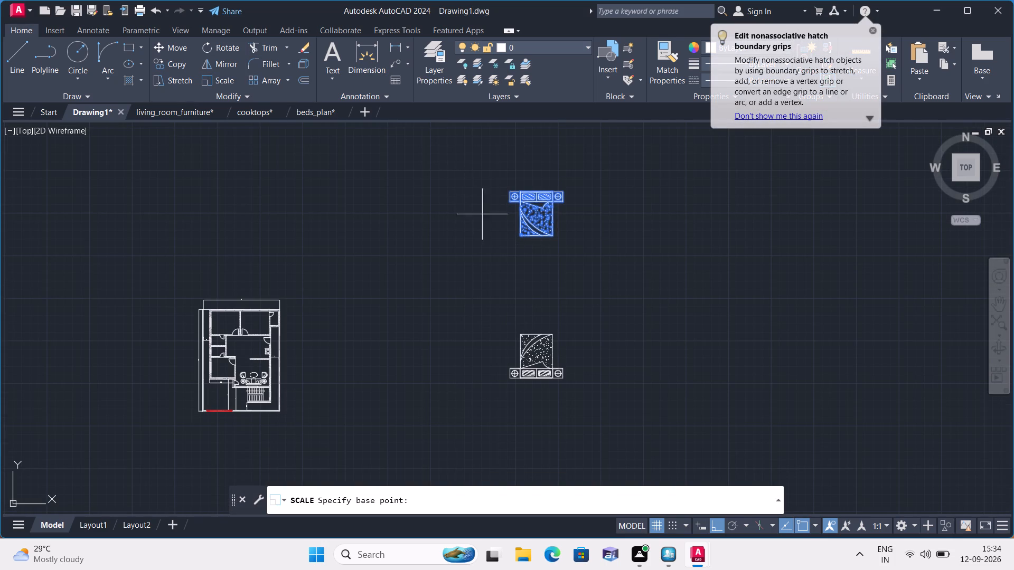
click(536, 222)
click(548, 234)
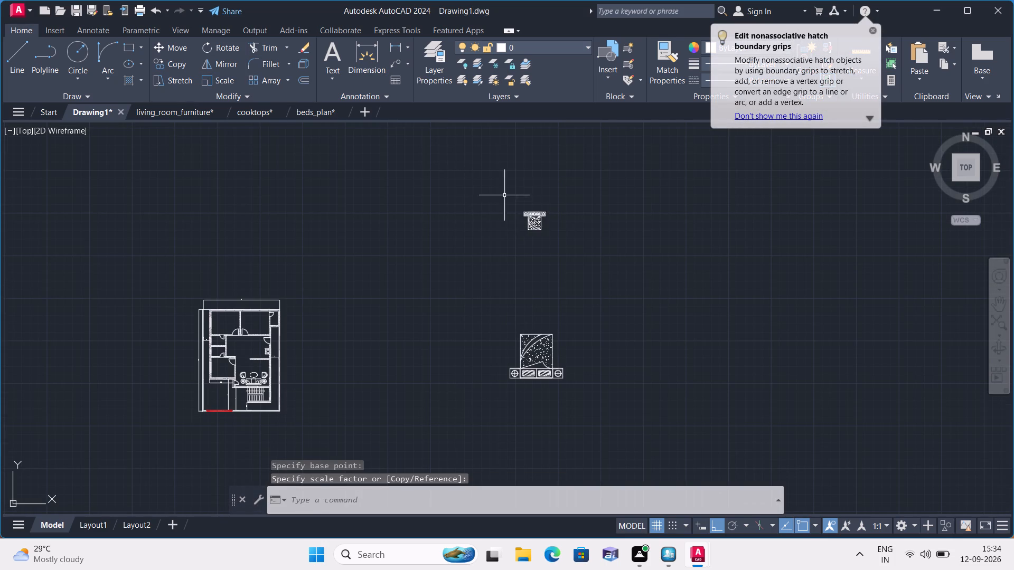
Copy the reduced bed into both upper bedrooms with Ortho off, placing each headboard against the top exterior wall.
click(504, 195)
click(578, 243)
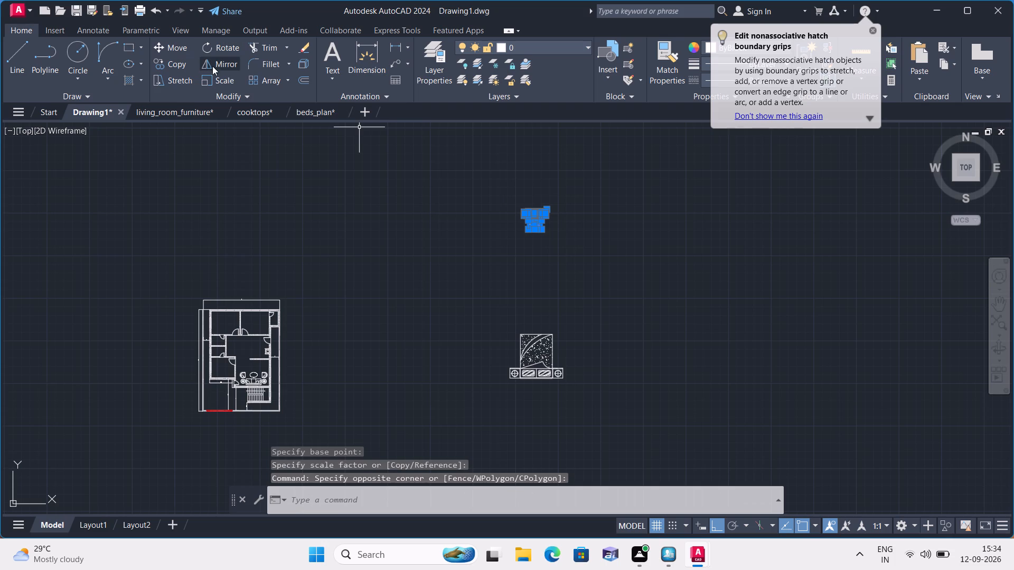
click(174, 62)
click(537, 220)
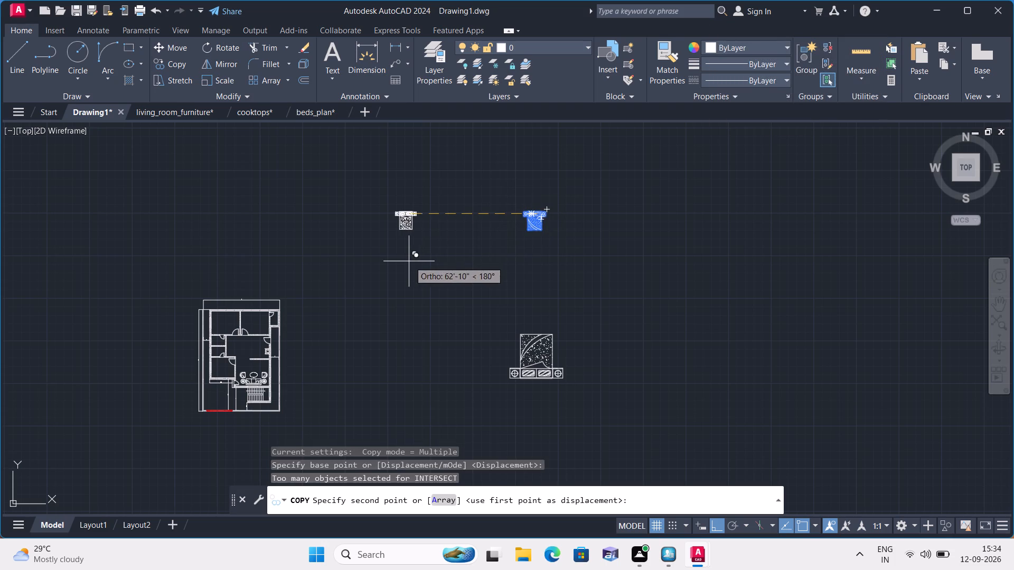
middle_drag(409, 261, 434, 224)
key(F8)
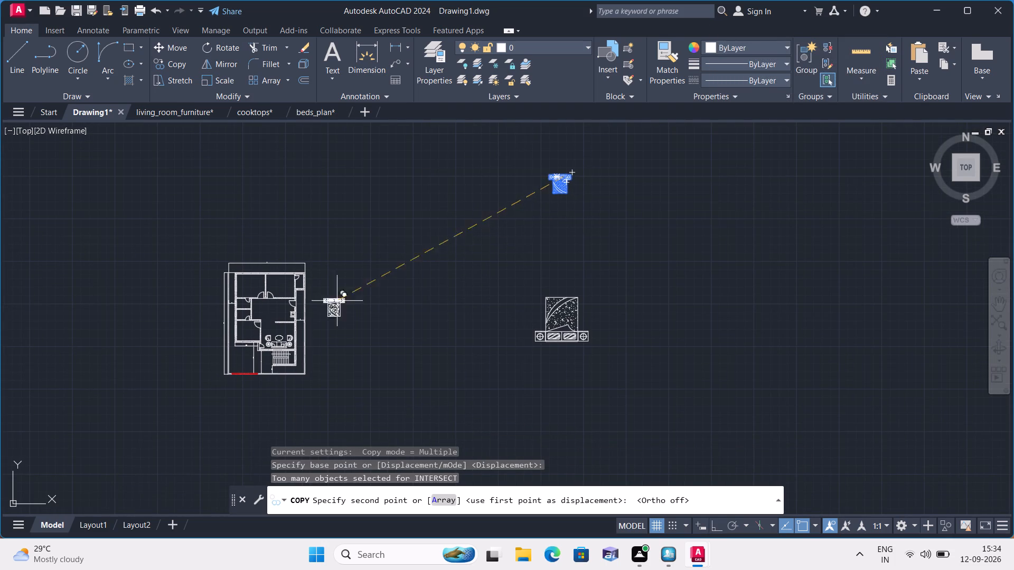
scroll(265, 292, up, 3)
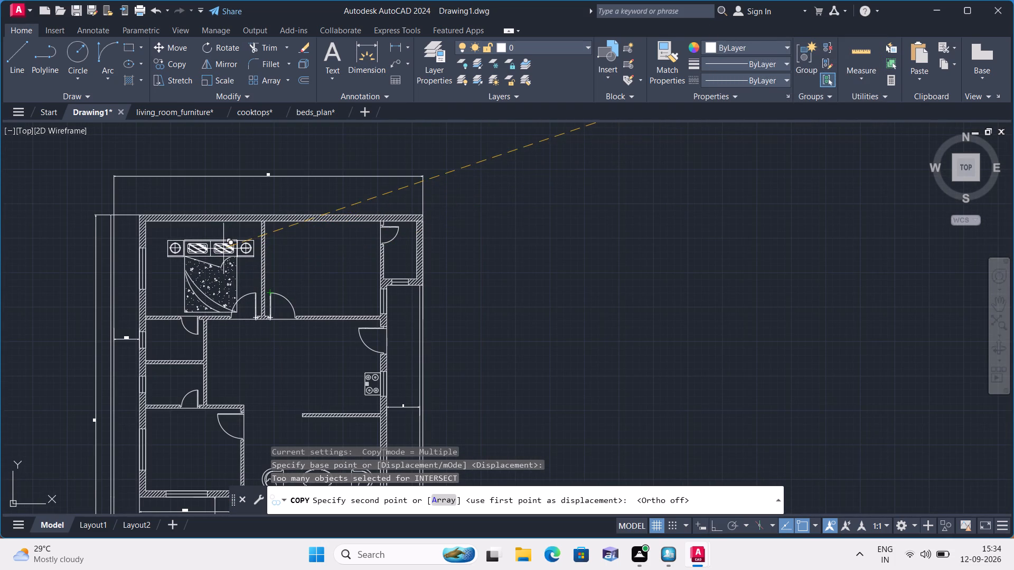
scroll(223, 249, up, 1)
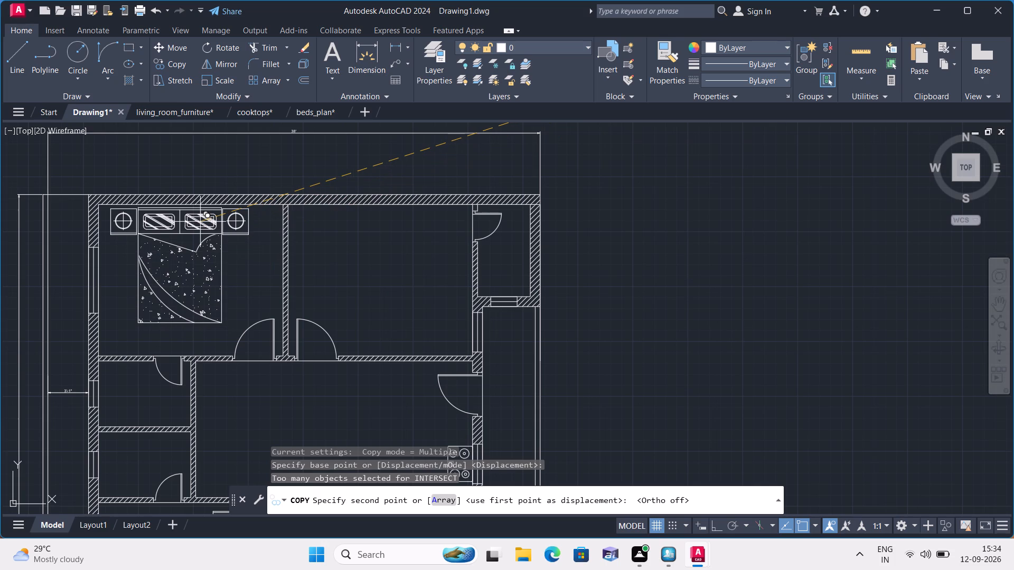
click(200, 219)
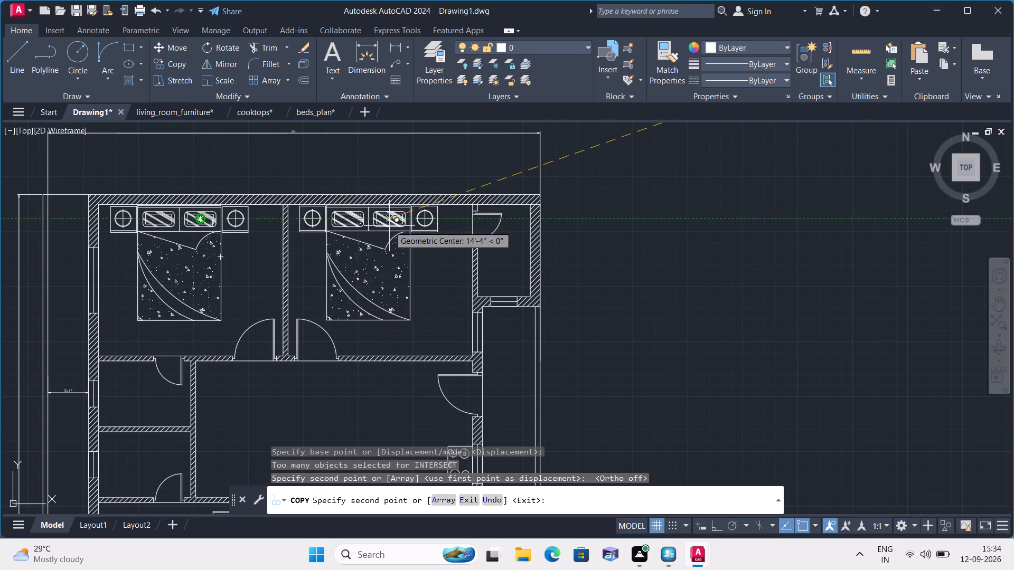
click(390, 223)
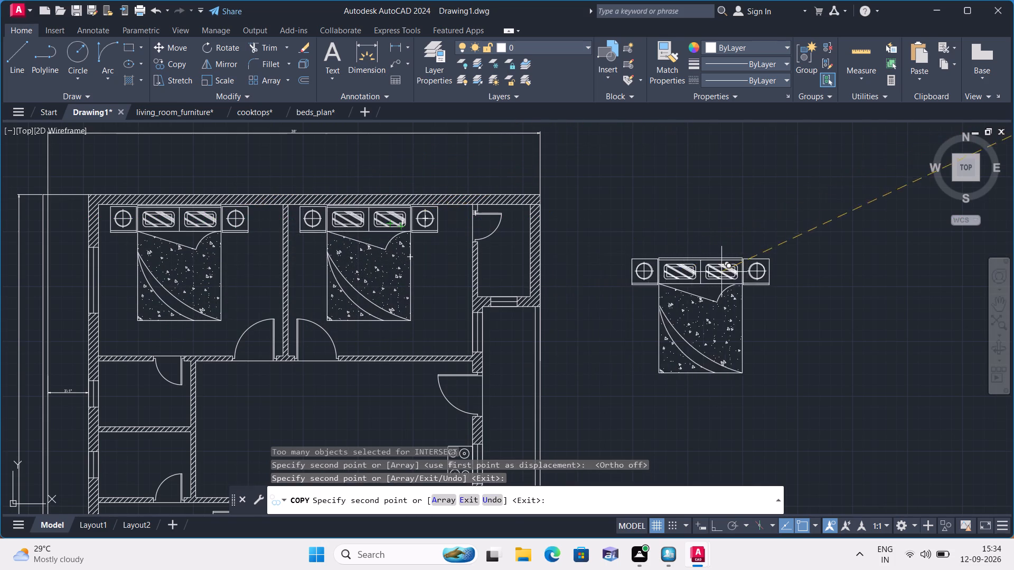
key(Escape)
Scale the mirrored bed down by eye to a size suited to the remaining bedroom.
scroll(721, 272, down, 3)
middle_drag(760, 303, 537, 193)
click(784, 165)
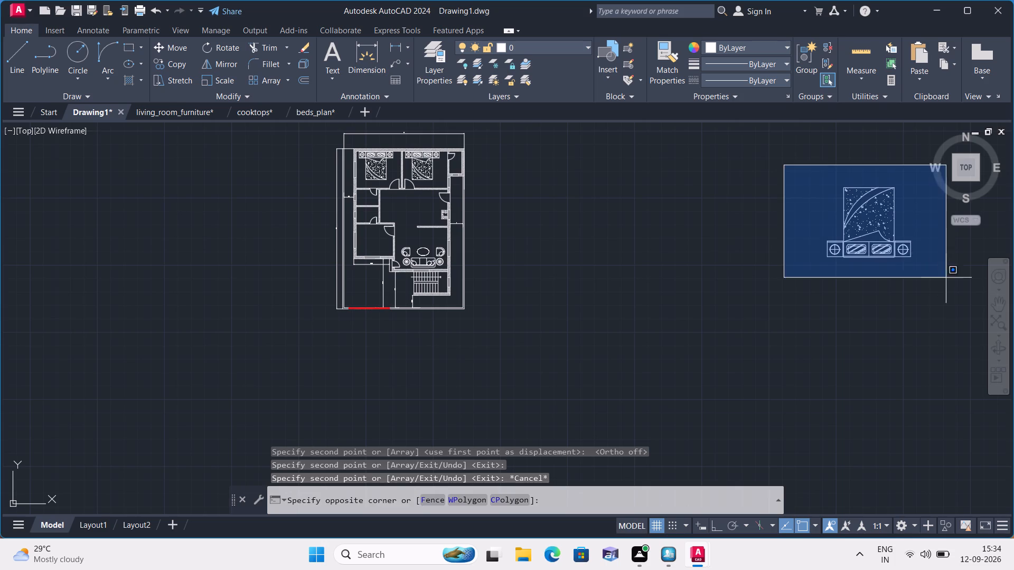
click(943, 300)
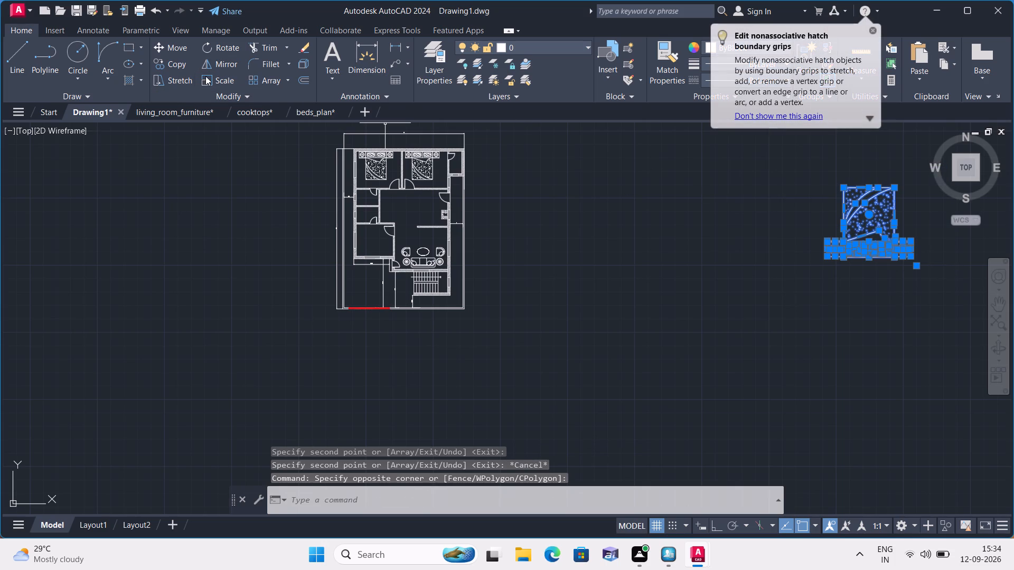
click(209, 76)
scroll(420, 187, down, 1)
middle_drag(538, 221, 491, 278)
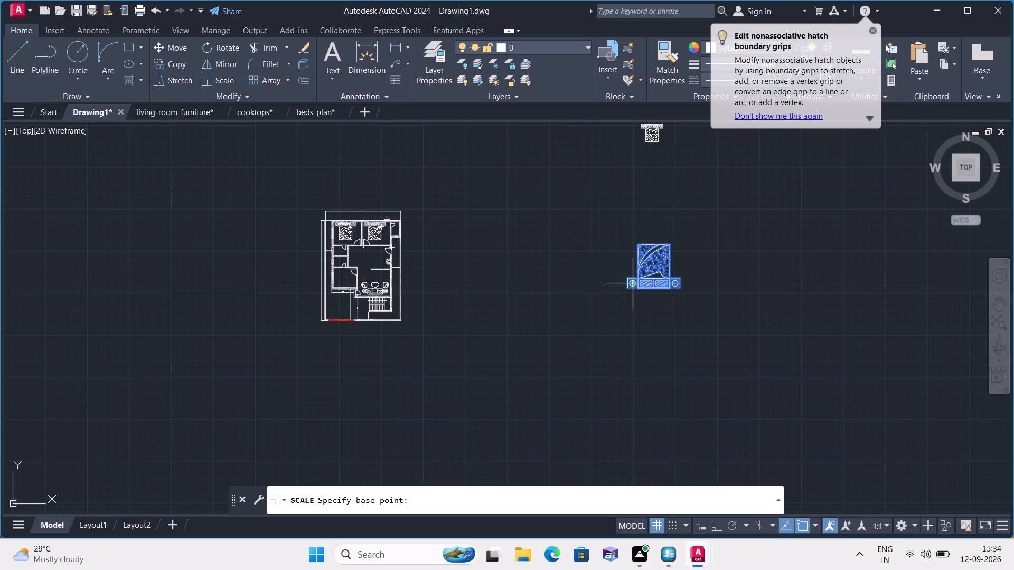
click(653, 271)
click(659, 280)
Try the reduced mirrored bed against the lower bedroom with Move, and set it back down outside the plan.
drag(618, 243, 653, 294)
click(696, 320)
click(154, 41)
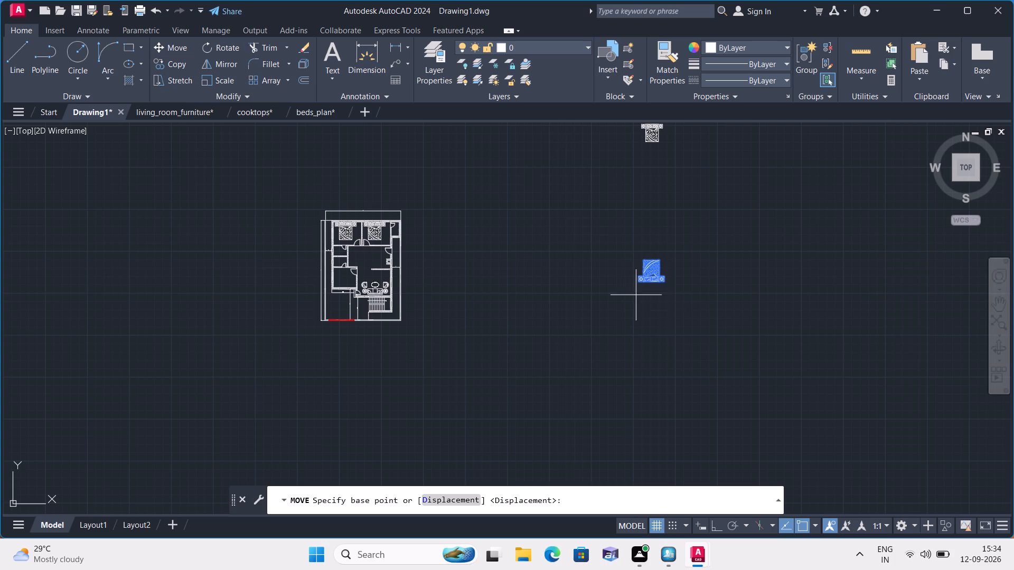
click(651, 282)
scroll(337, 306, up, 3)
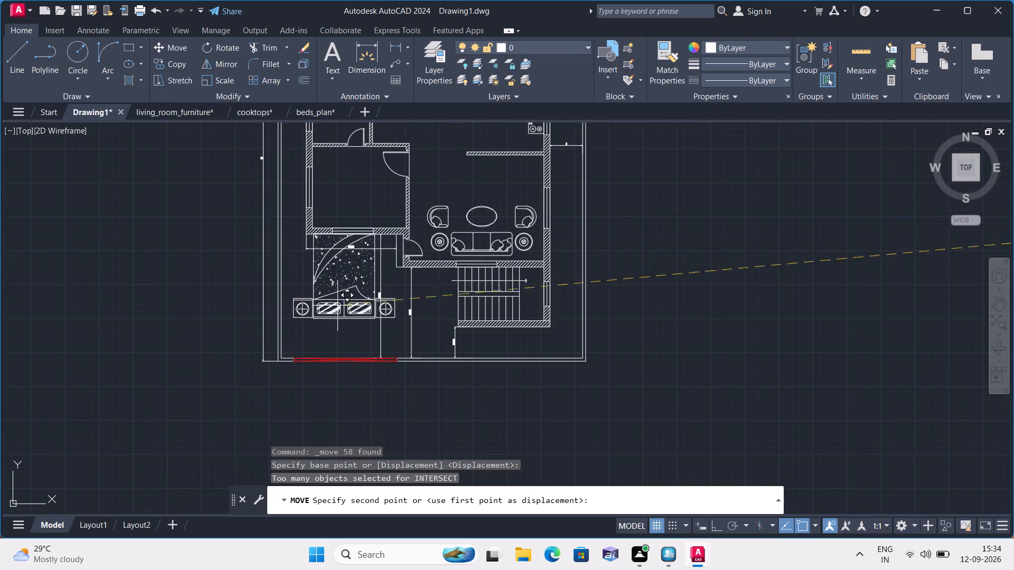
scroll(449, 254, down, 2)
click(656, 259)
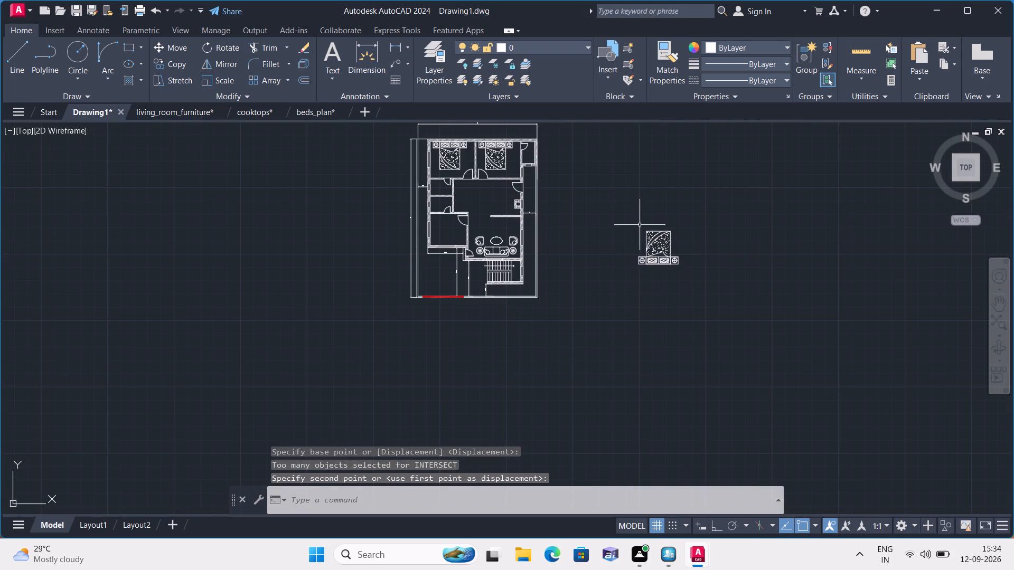
Scale the mirrored bed down further by eye to fit the lower bedroom.
drag(608, 206, 610, 212)
click(716, 291)
click(227, 79)
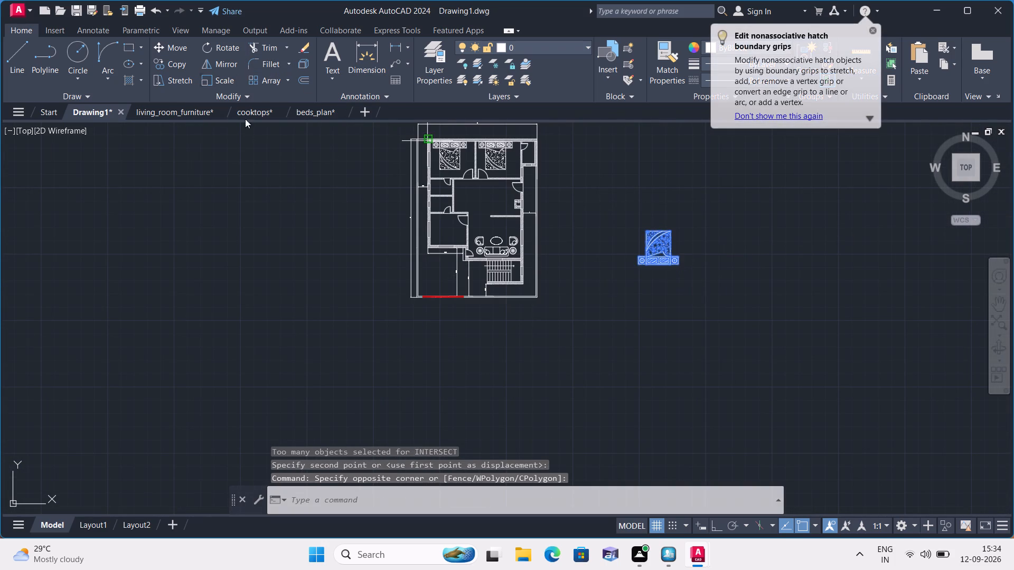
click(652, 248)
click(654, 254)
Move the reduced bed into the lower bedroom, placing its headboard by the bottom wall in front of the window.
drag(623, 223, 655, 252)
click(690, 273)
click(171, 45)
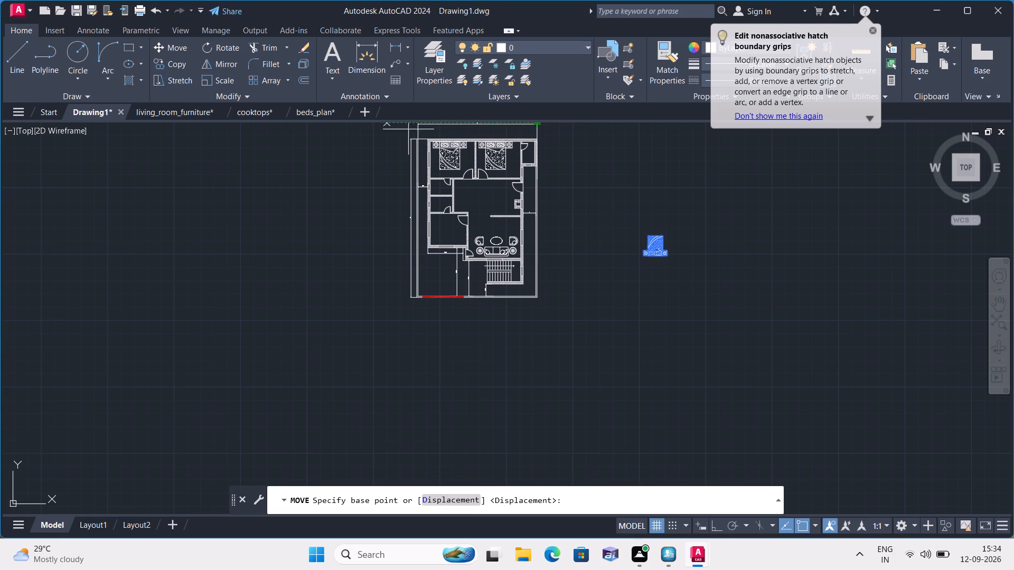
click(653, 255)
scroll(447, 239, up, 4)
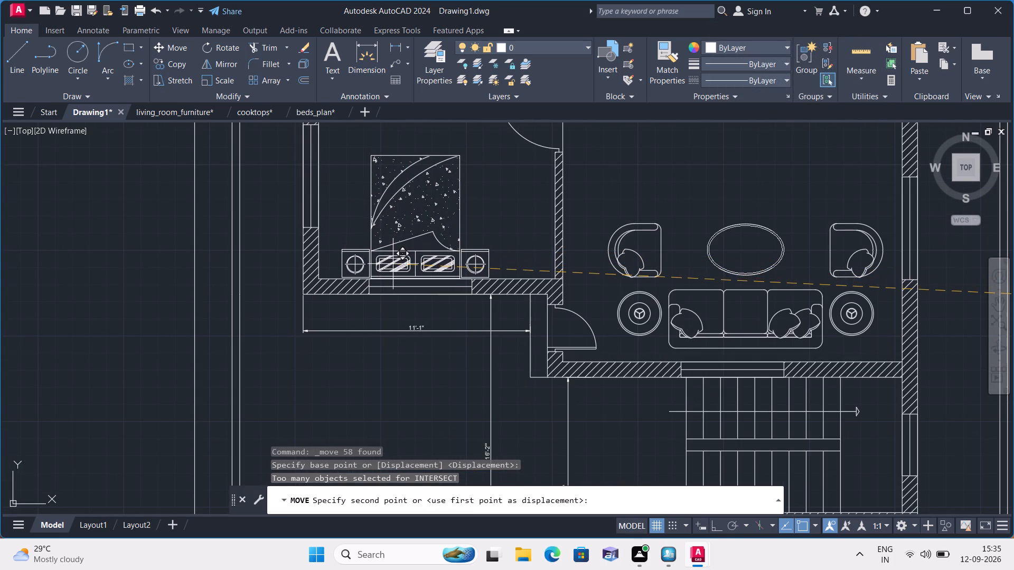
click(392, 261)
Erase the leftover source bed outside the plan.
scroll(445, 256, down, 2)
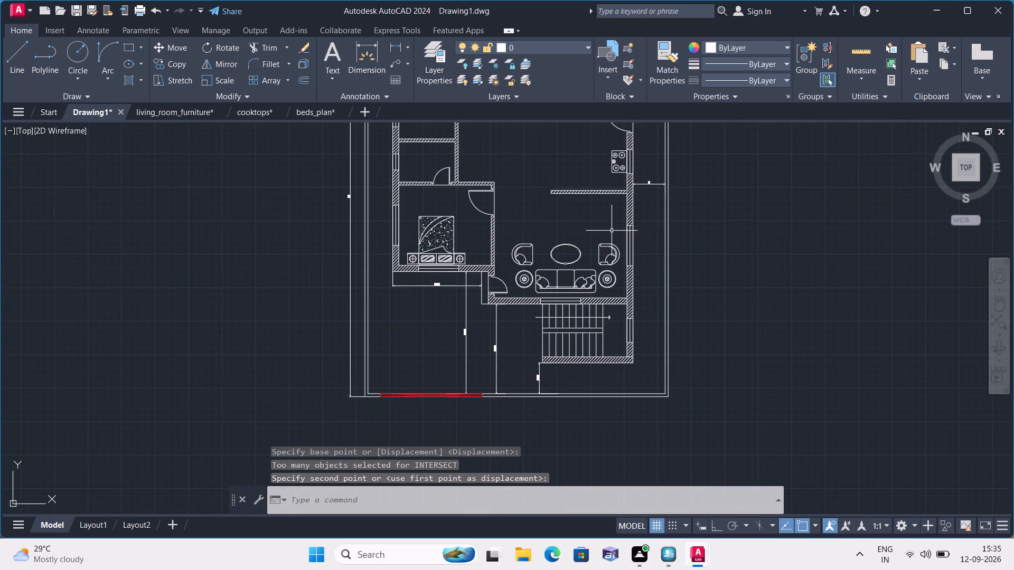
scroll(617, 231, down, 1)
scroll(666, 227, down, 1)
middle_drag(680, 217, 436, 339)
scroll(680, 217, down, 1)
drag(634, 172, 635, 192)
click(748, 260)
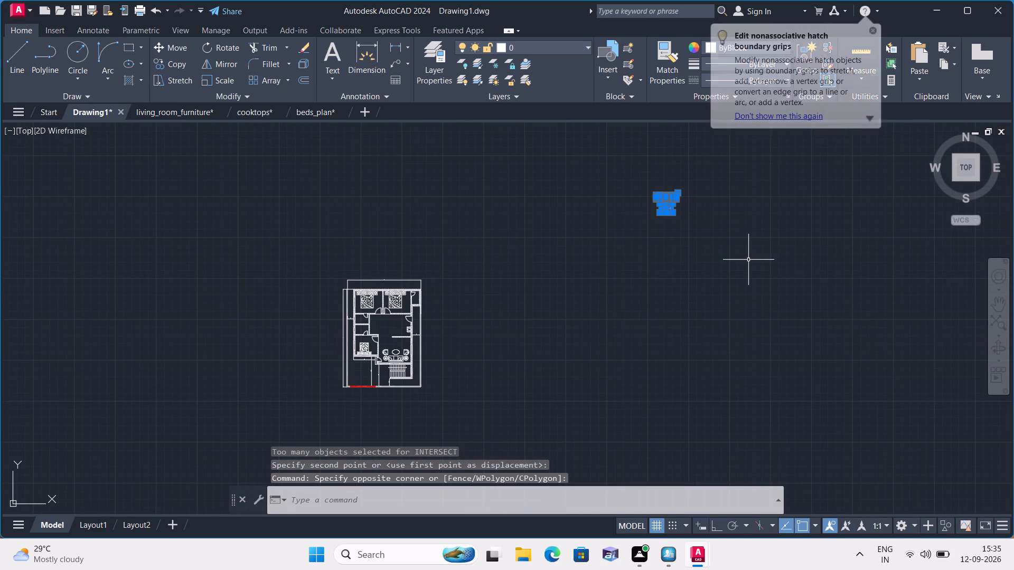
key(Delete)
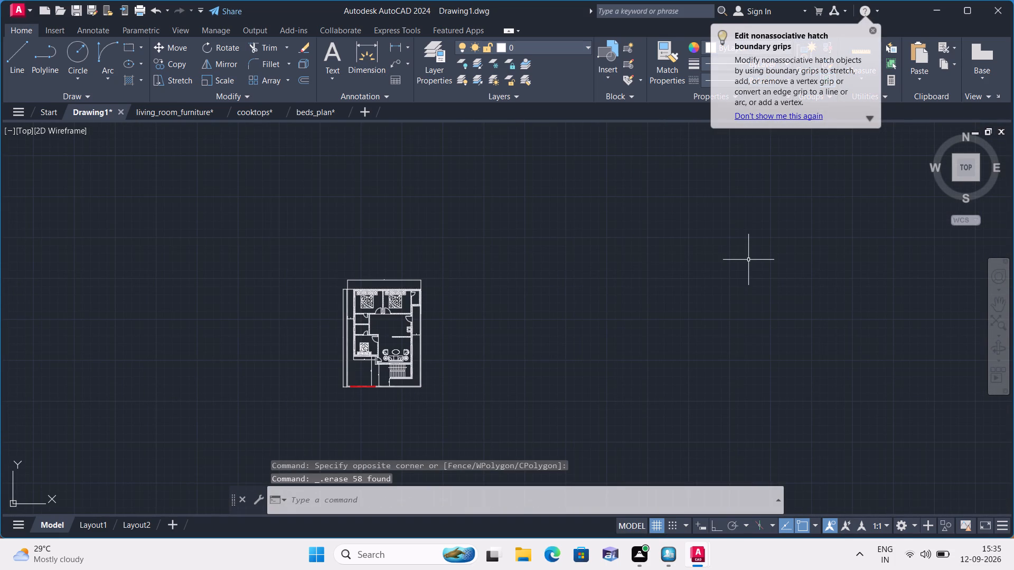
Copy a near-square sink with a rounded basin from sinks.dwg and paste it into Drawing1 beside the house plan.
scroll(415, 252, down, 1)
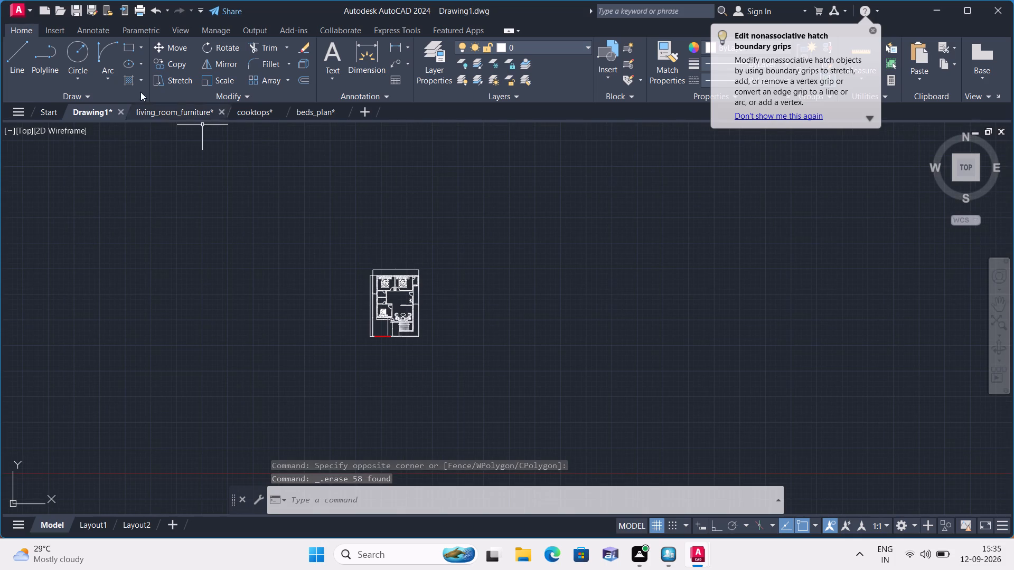
click(16, 6)
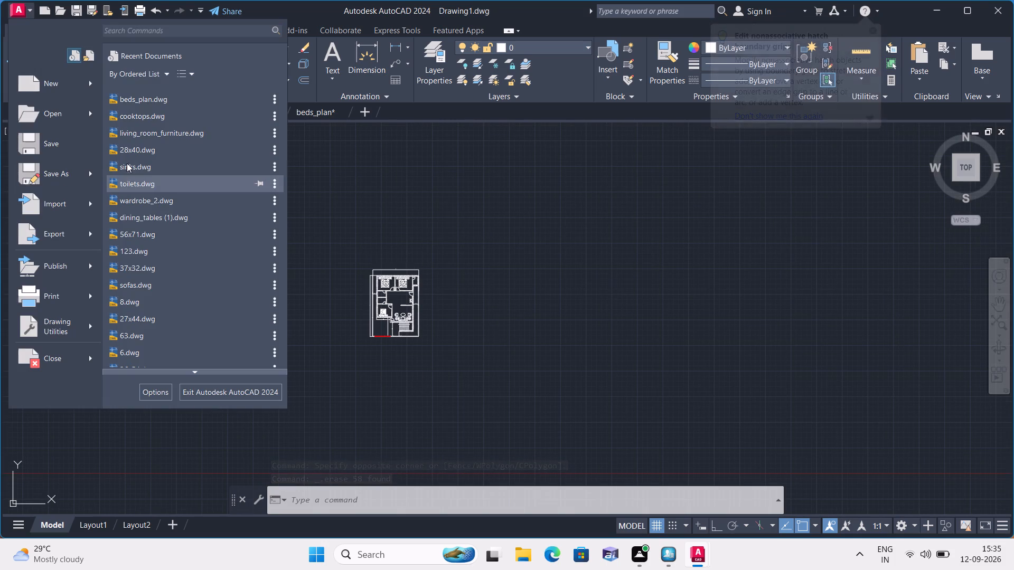
click(127, 161)
drag(449, 216, 450, 224)
click(505, 292)
key(ctrl+c)
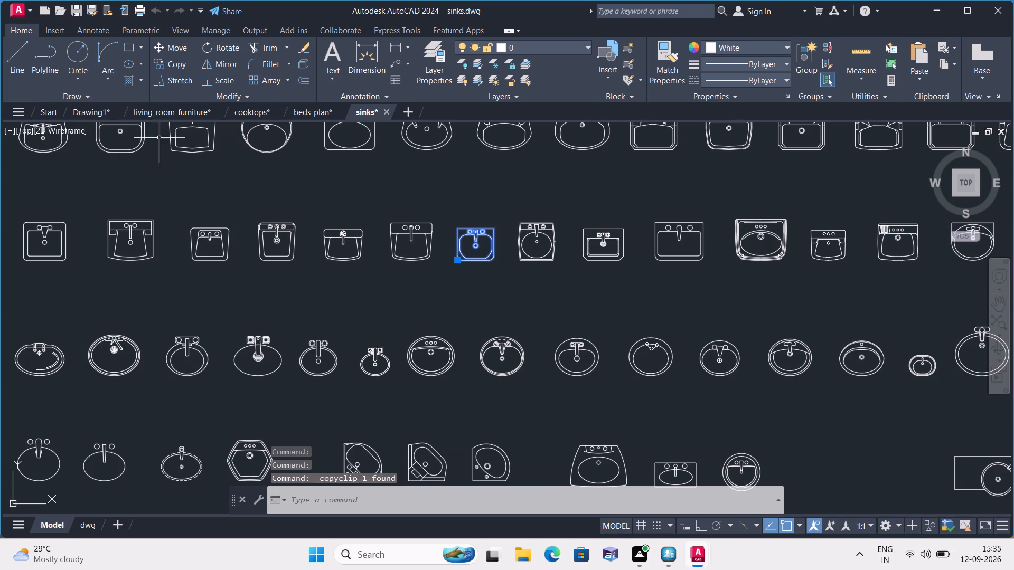
click(96, 115)
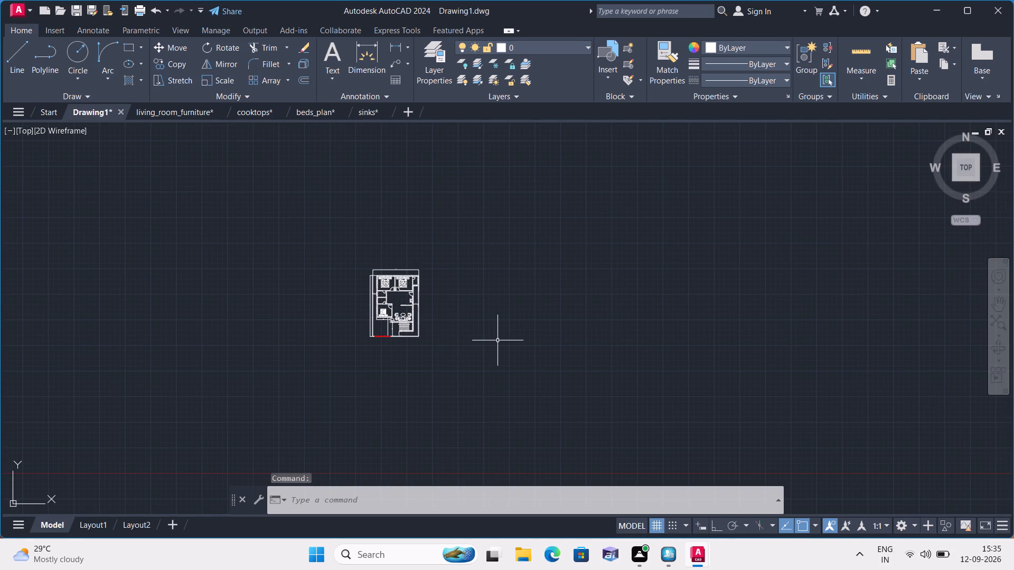
key(ctrl+v)
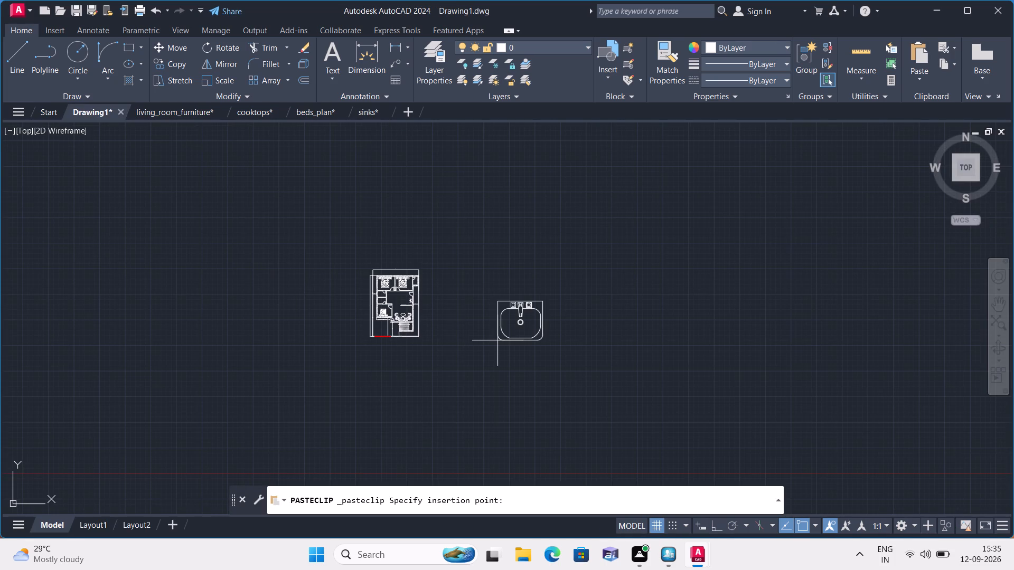
click(497, 340)
Rotate the pasted sink 180 degrees about the midpoint of its tap-side edge with Ortho on.
drag(467, 269, 467, 290)
click(582, 384)
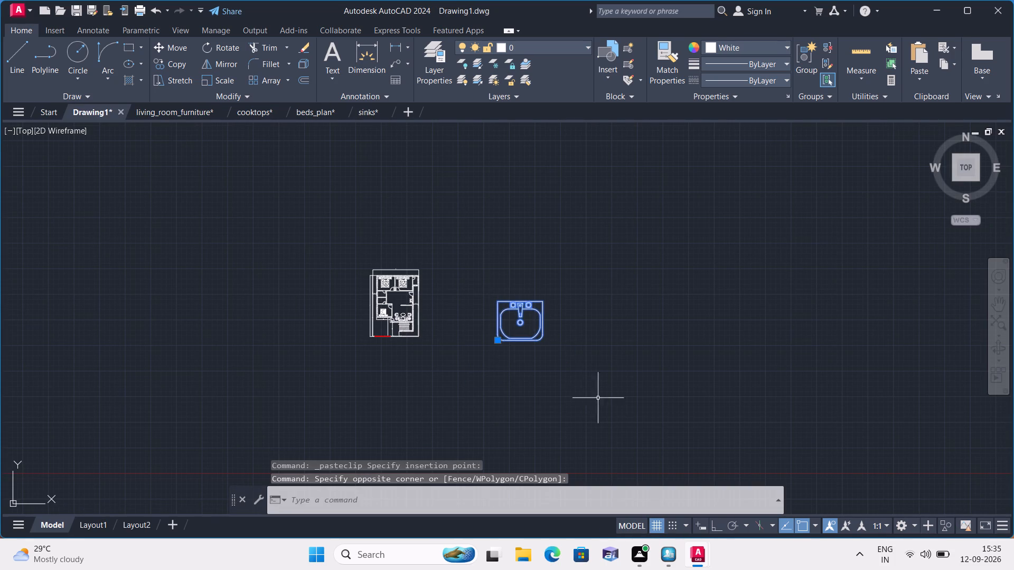
click(215, 47)
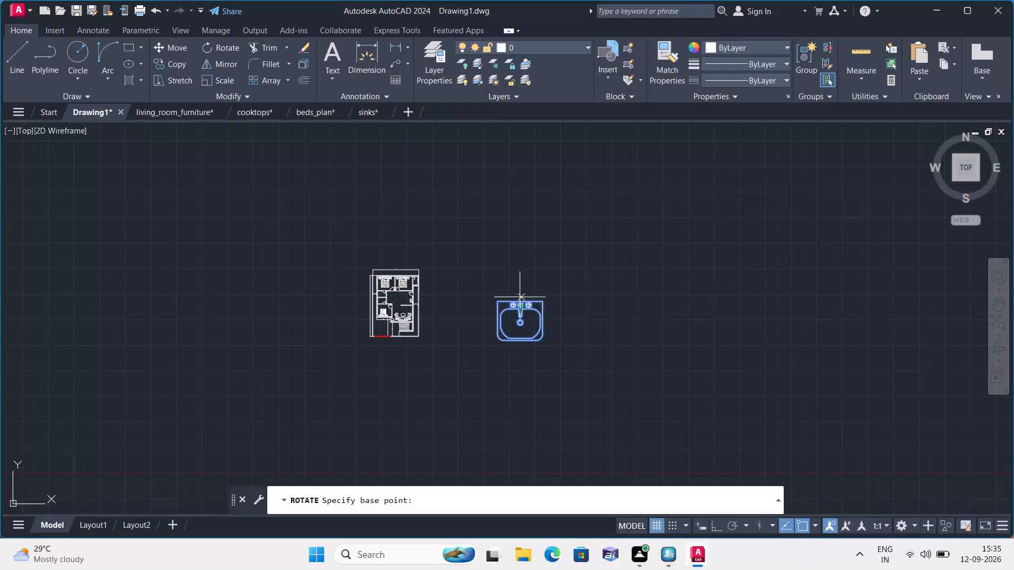
click(520, 297)
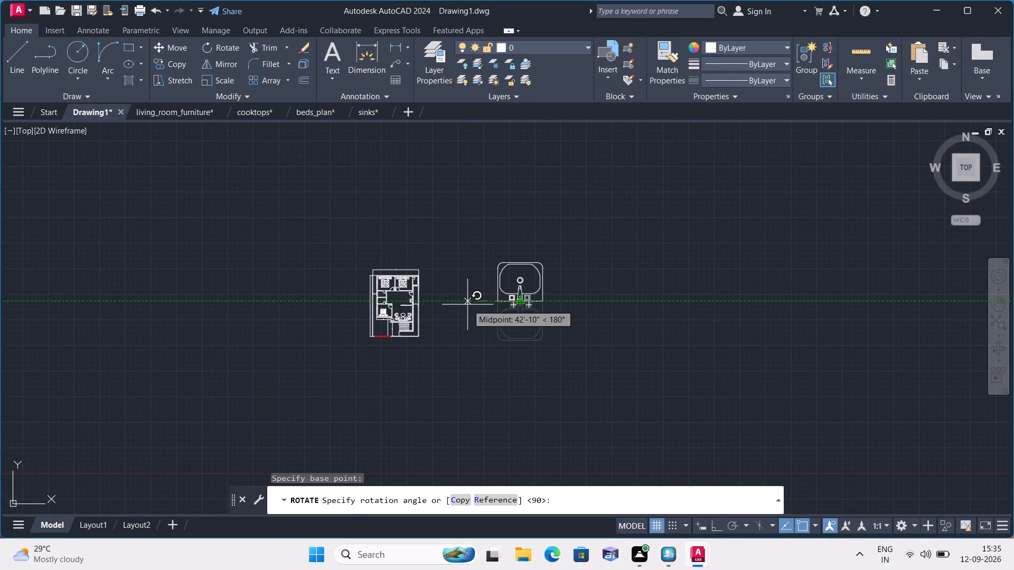
key(F8)
click(467, 304)
Scale the rotated sink down by eye to bring it closer to the plan's size.
drag(480, 240, 480, 253)
click(576, 356)
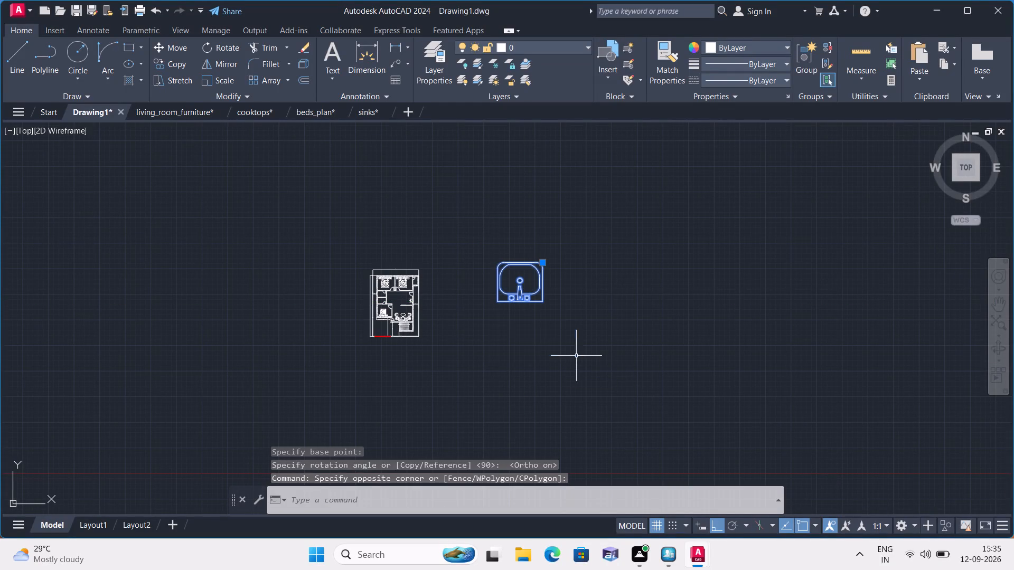
click(228, 81)
click(502, 291)
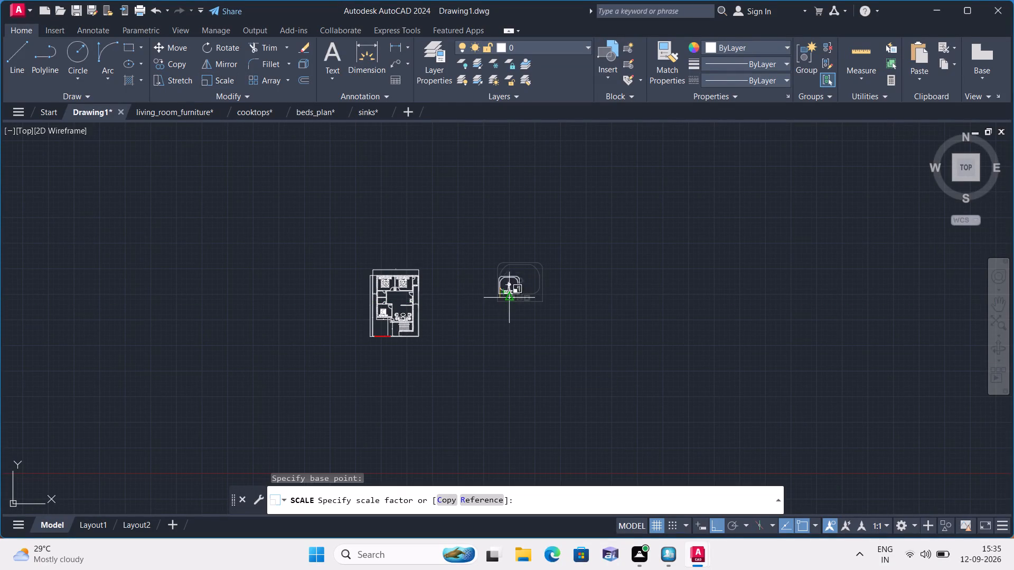
click(505, 290)
Move the sink into the kitchen beside the cooktop with Ortho off.
scroll(499, 294, up, 2)
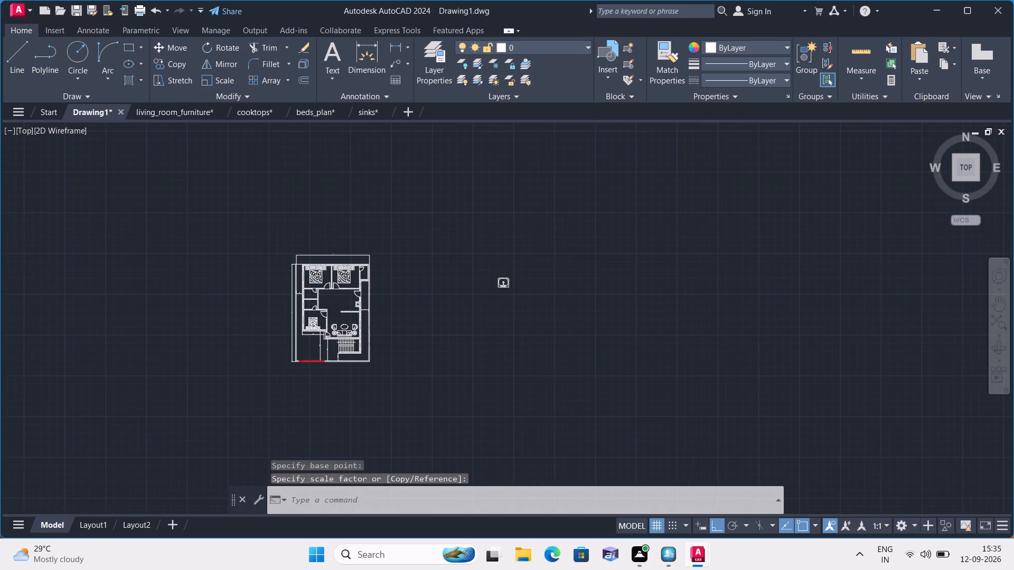
key(F8)
drag(478, 248, 482, 256)
click(528, 303)
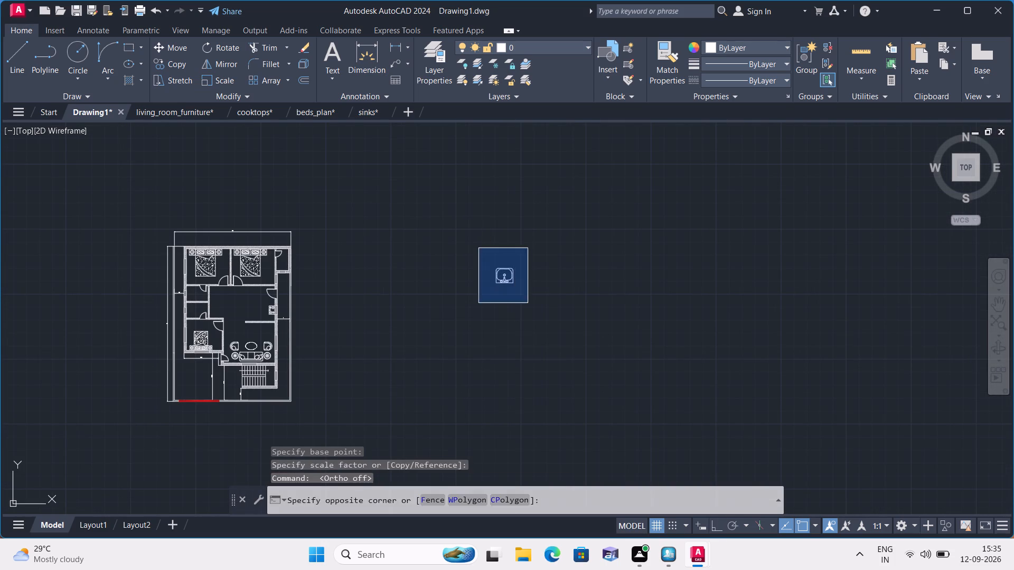
click(511, 267)
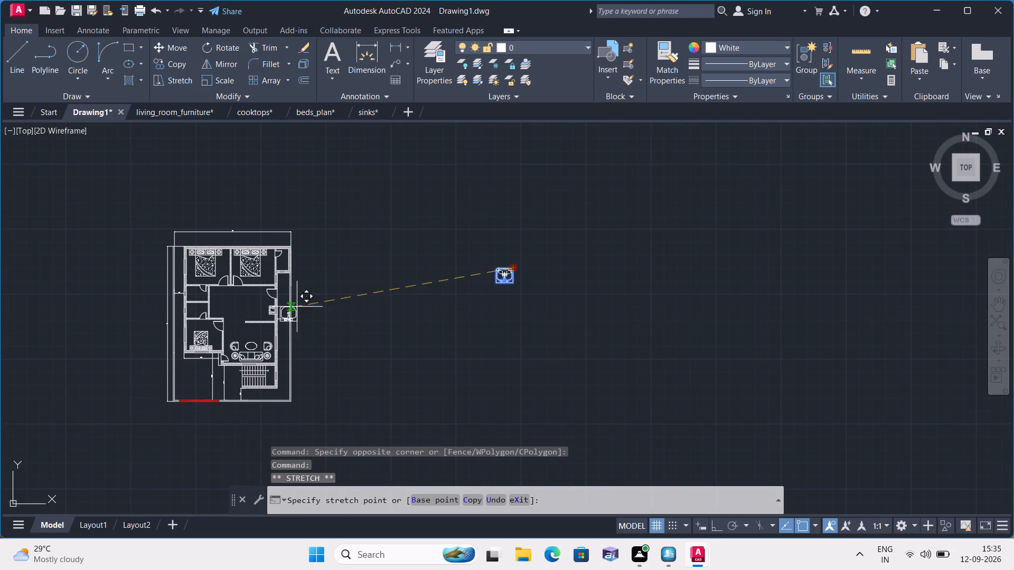
scroll(296, 307, up, 3)
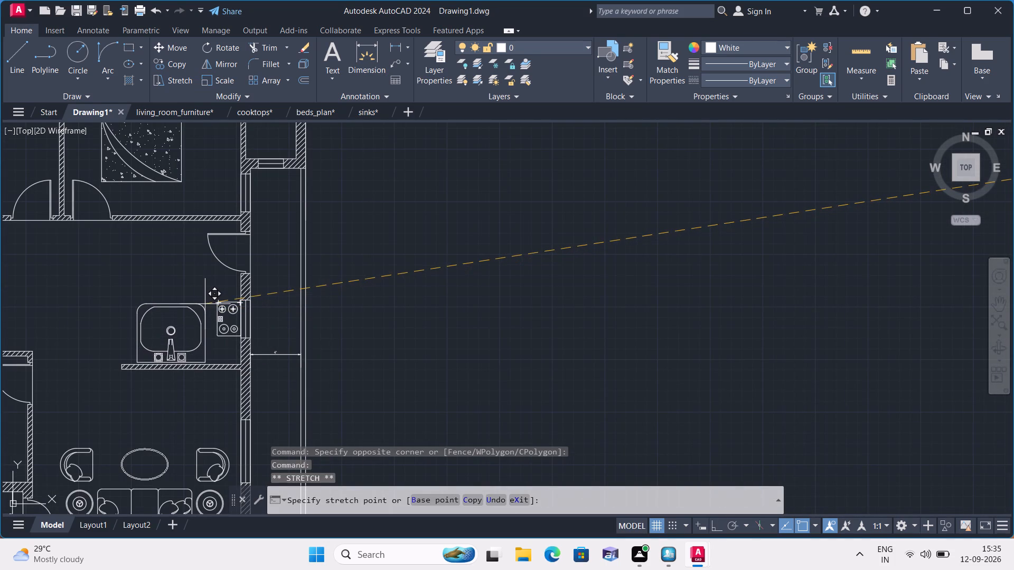
click(204, 295)
Scale the sink down again by eye to suit the cooktop and kitchen.
click(227, 73)
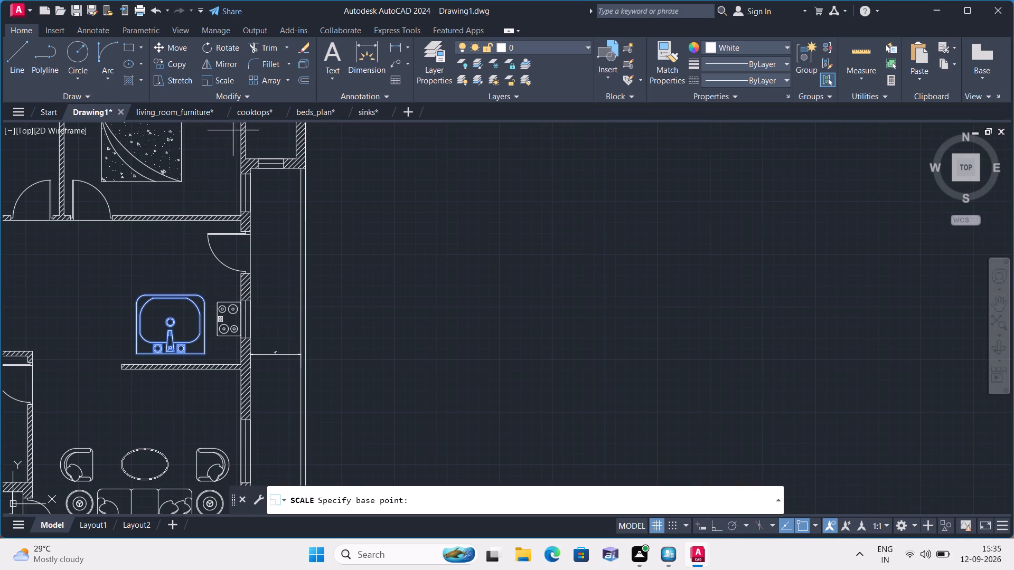
click(162, 329)
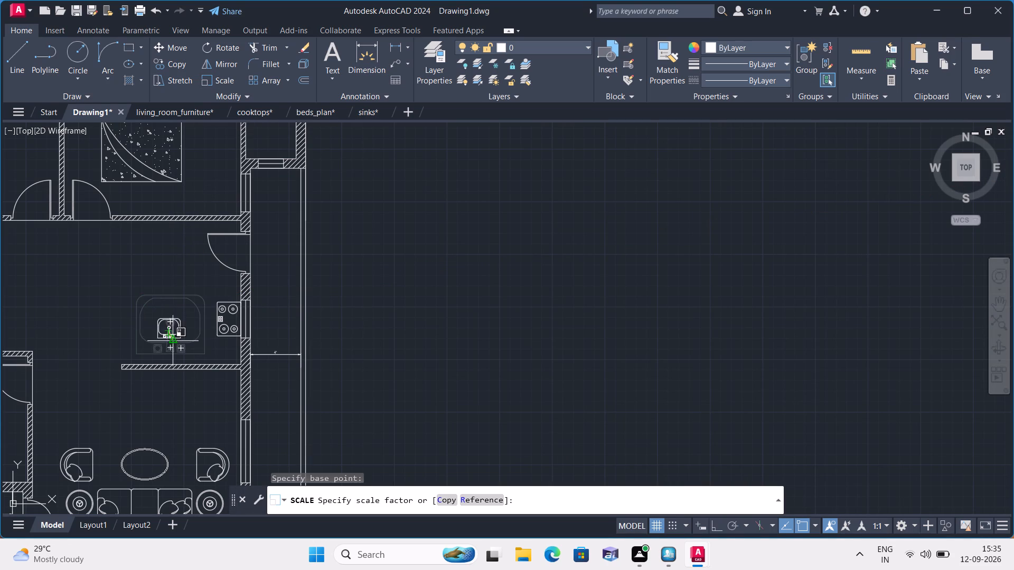
click(172, 341)
Move the reduced sink down to the partition wall between the kitchen and the living area.
click(174, 331)
click(174, 332)
click(175, 335)
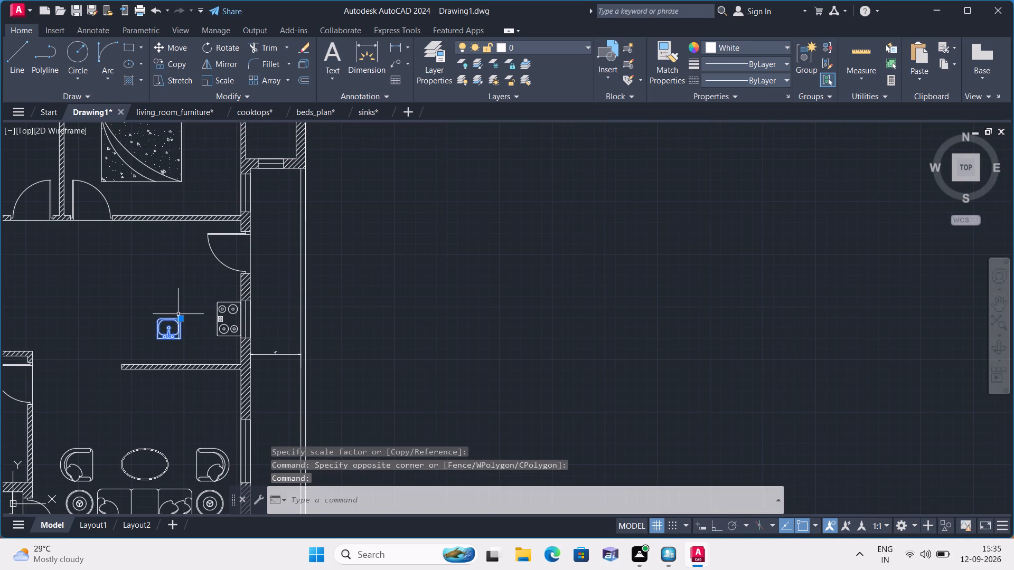
click(179, 318)
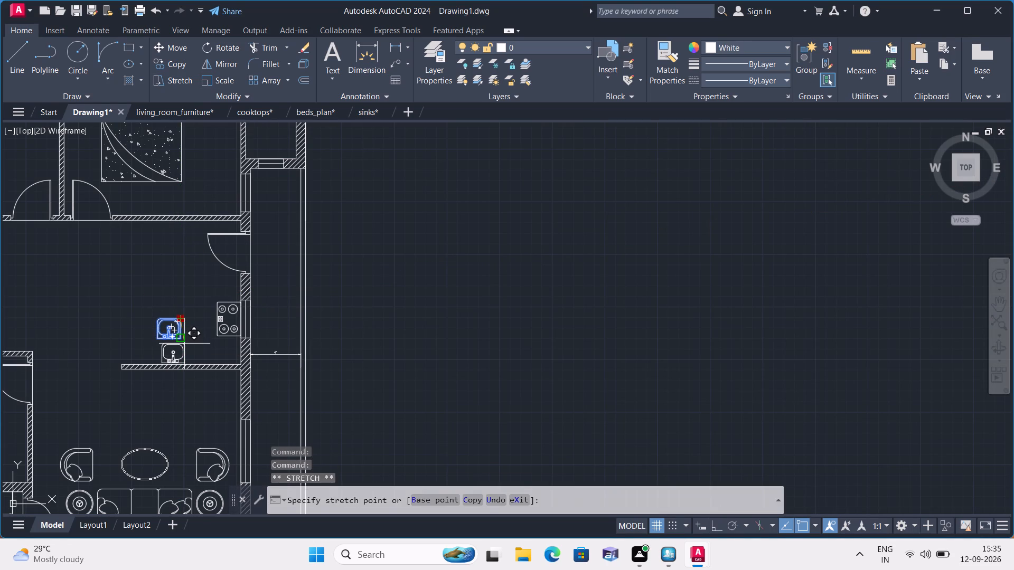
click(184, 344)
key(Escape)
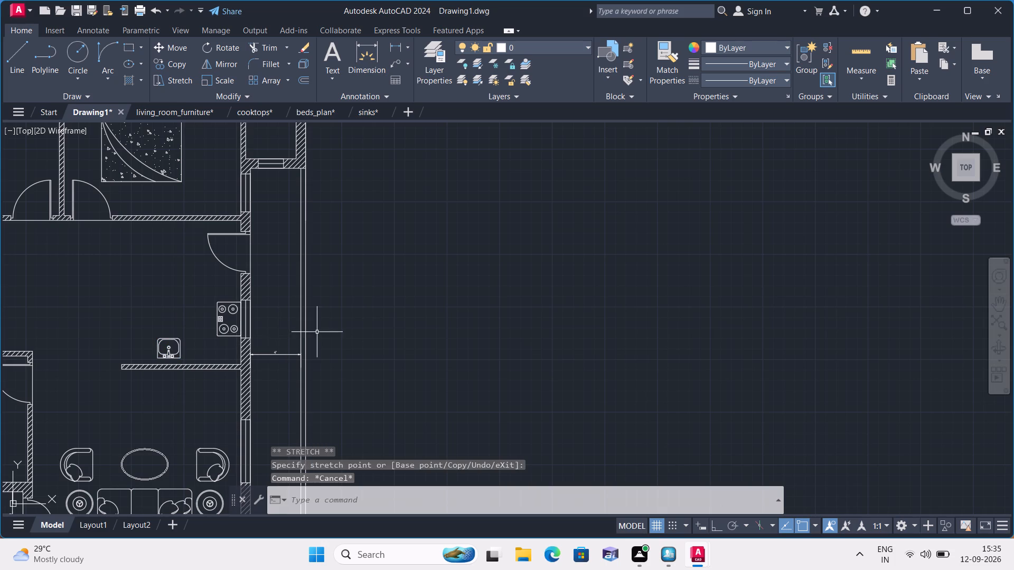
Open toilets.dwg, copy the first top-view toilet of the upper plan row and paste it beside the floor plan in Drawing1.
scroll(386, 378, down, 2)
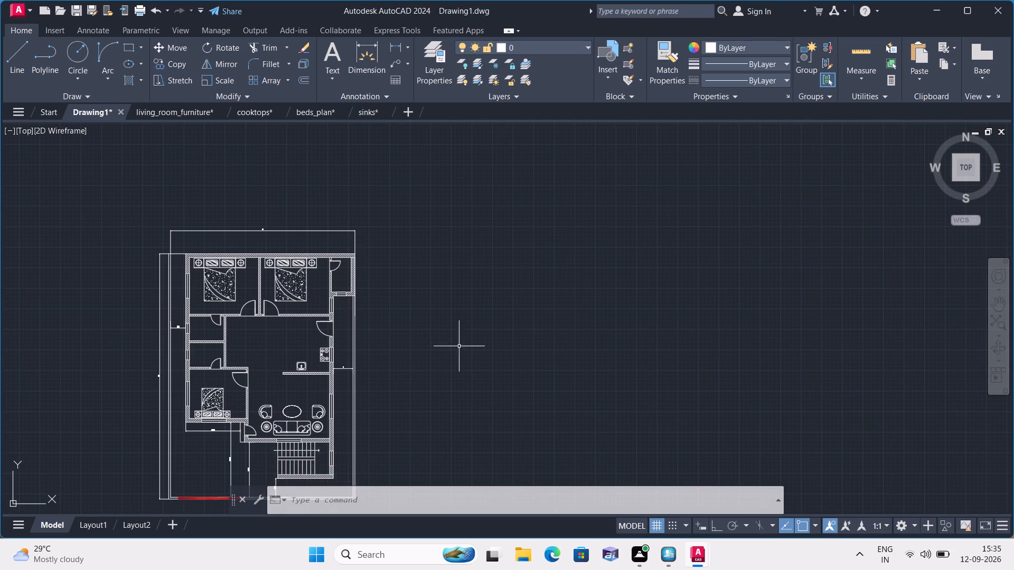
click(33, 17)
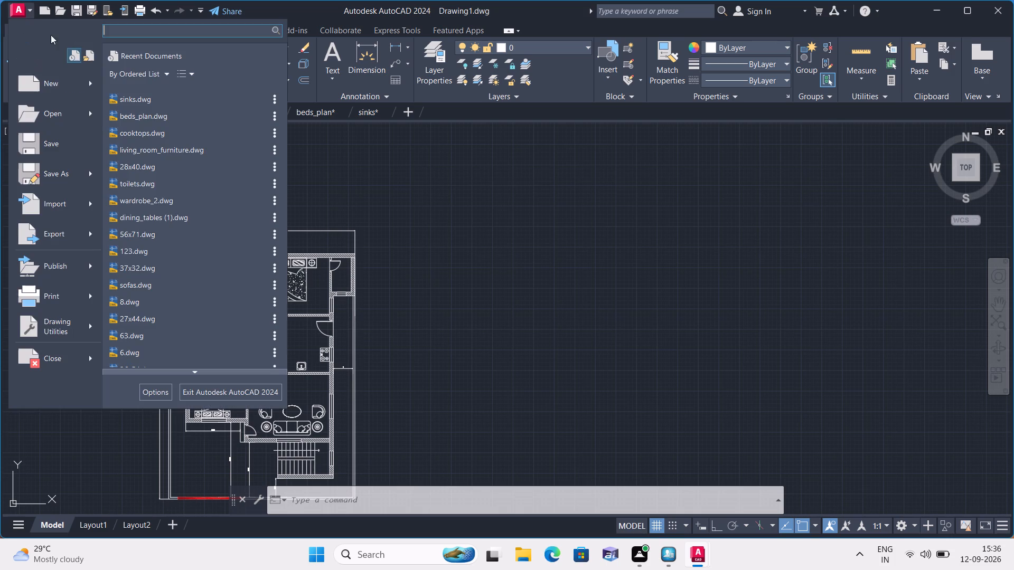
click(150, 188)
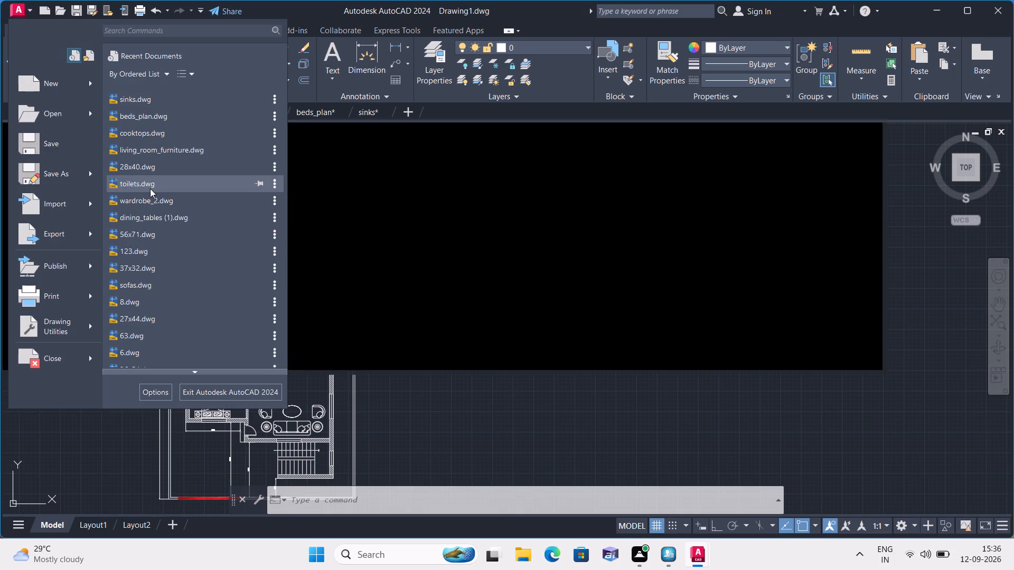
scroll(359, 311, down, 1)
click(138, 241)
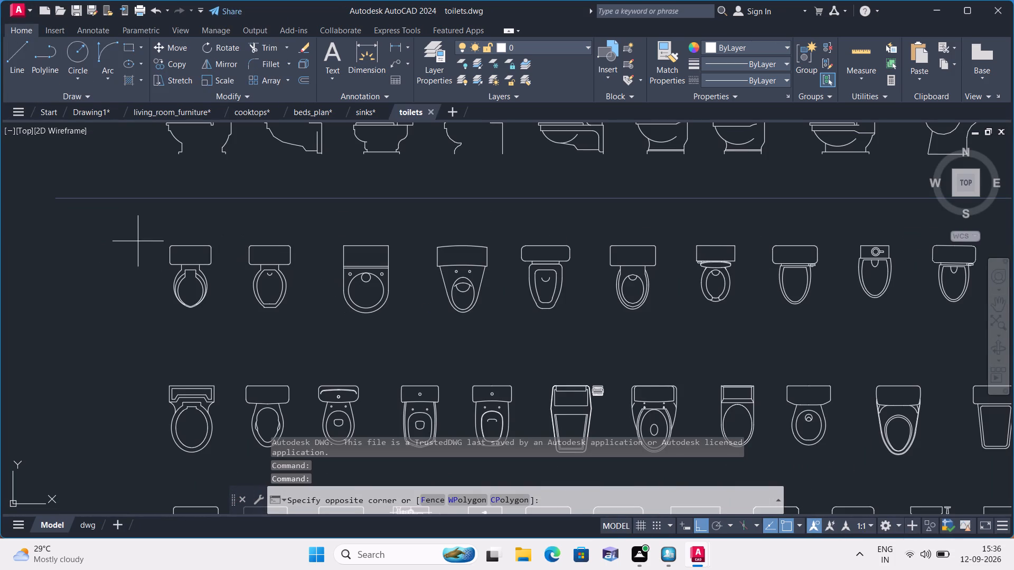
click(226, 326)
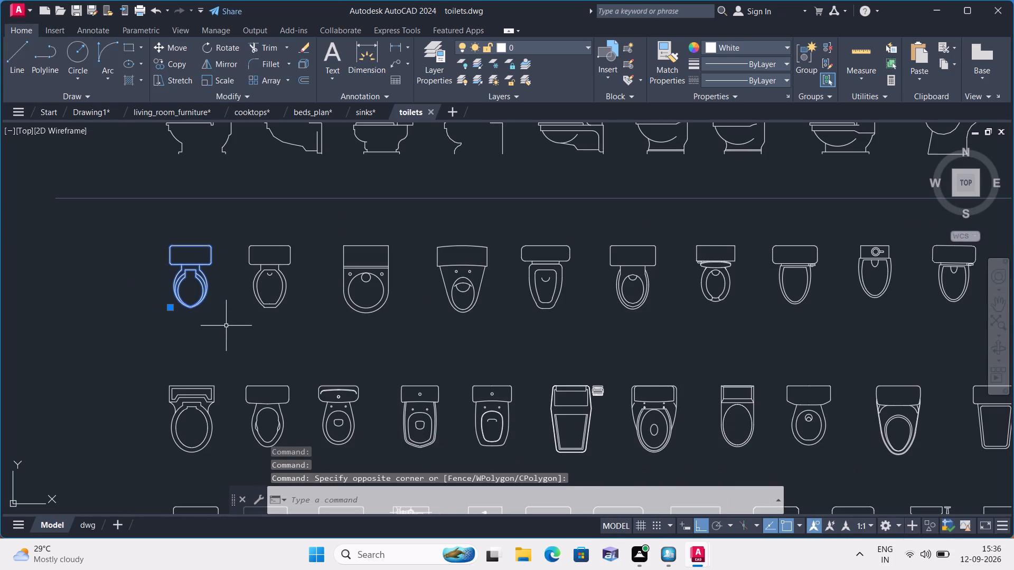
key(ctrl+c)
click(82, 117)
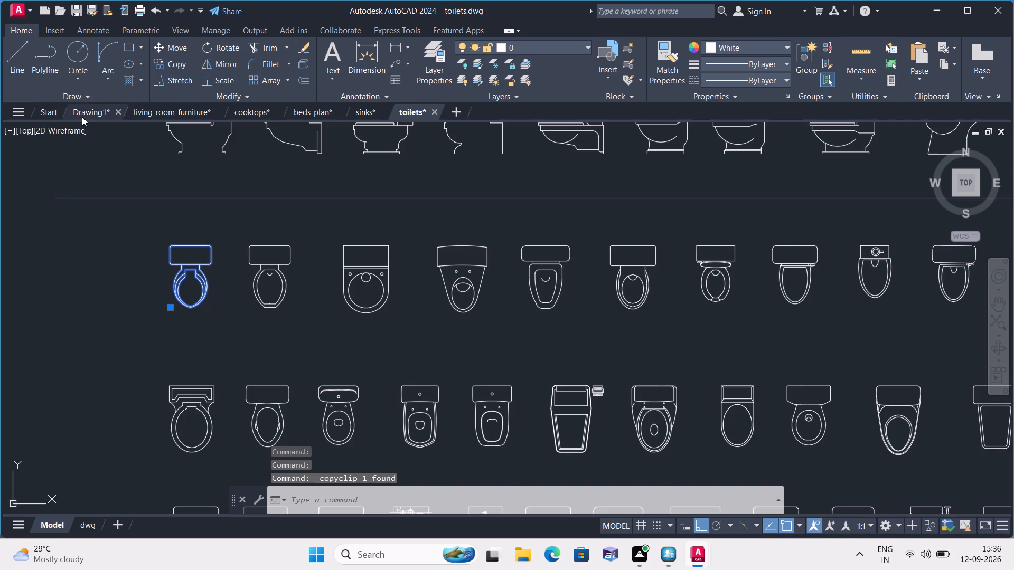
key(ctrl+v)
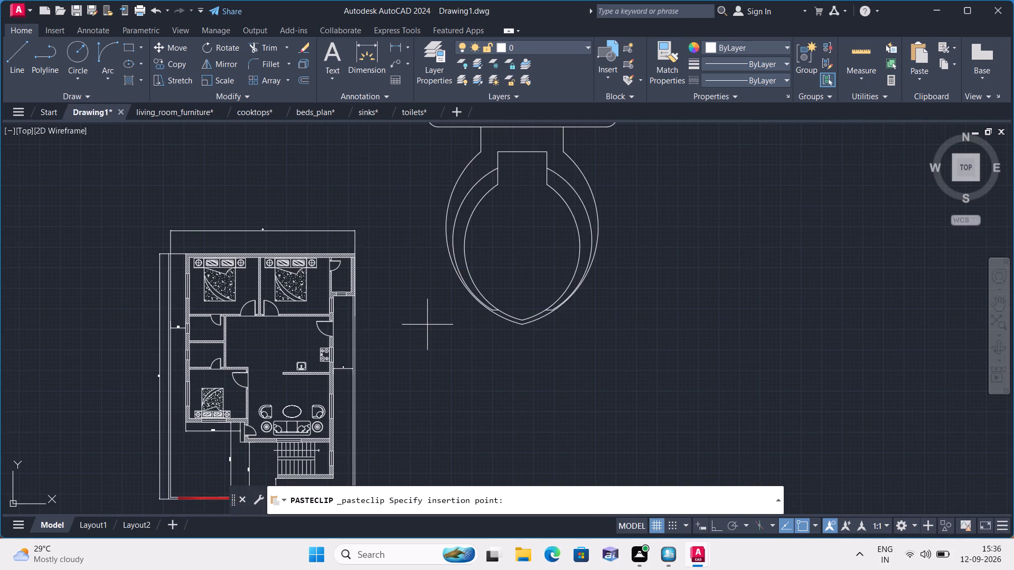
click(469, 418)
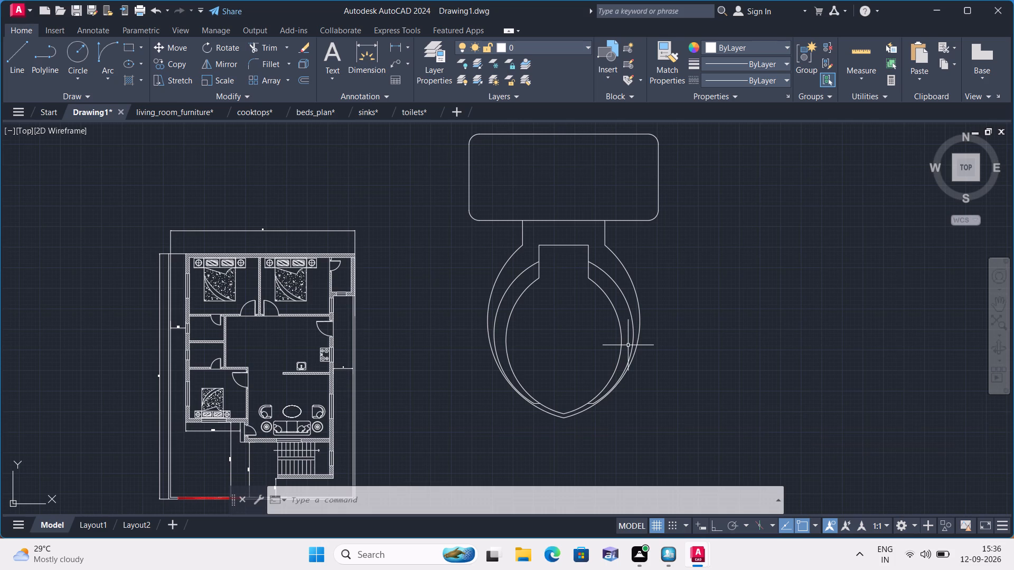
Scale the pasted toilet down by eye to suit the floor plan's bathrooms.
click(542, 220)
click(219, 82)
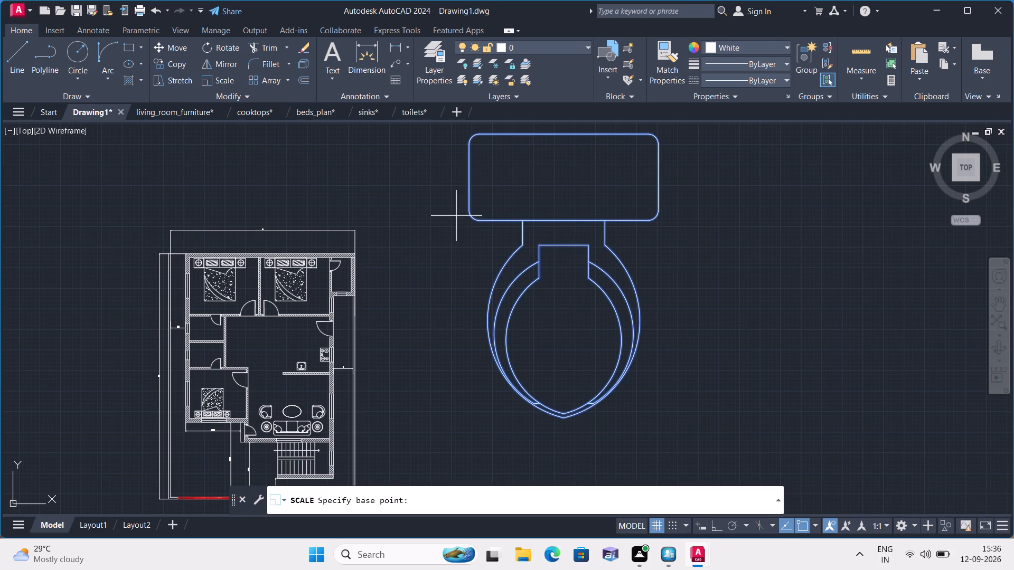
click(568, 296)
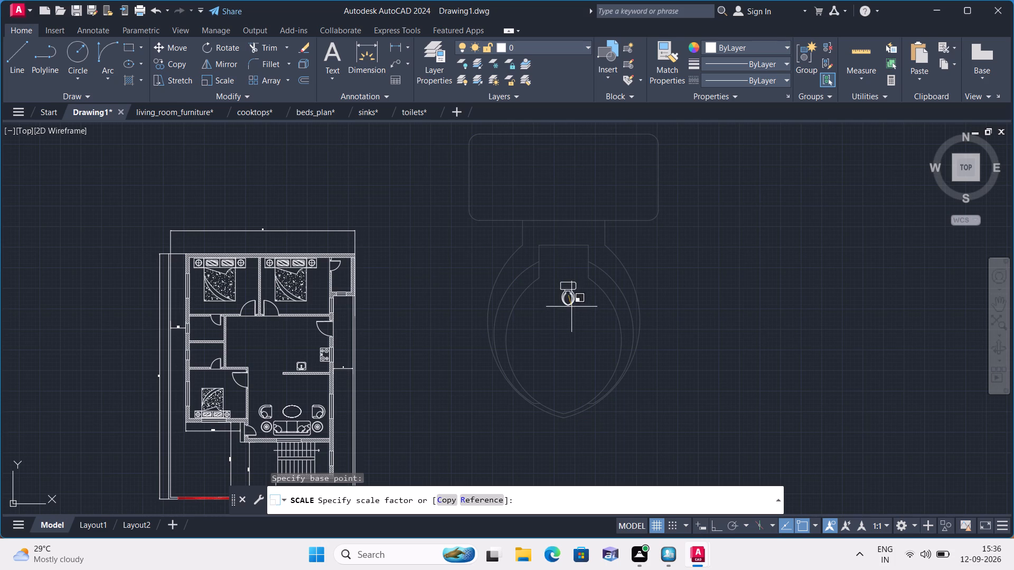
click(570, 303)
Mirror the reduced toilet about a horizontal line below it with Ortho on, keeping the source object.
drag(553, 275, 559, 298)
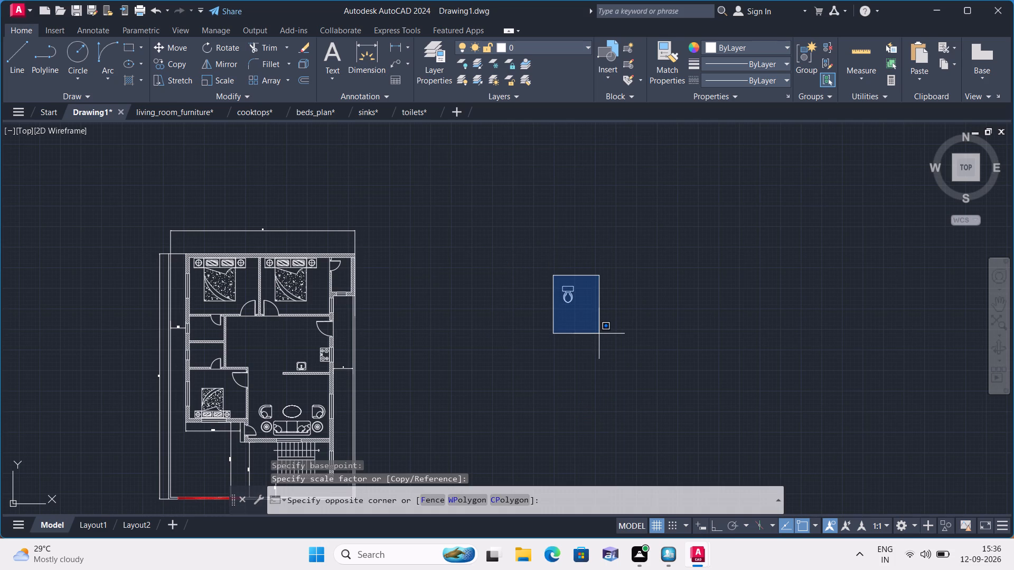
click(599, 334)
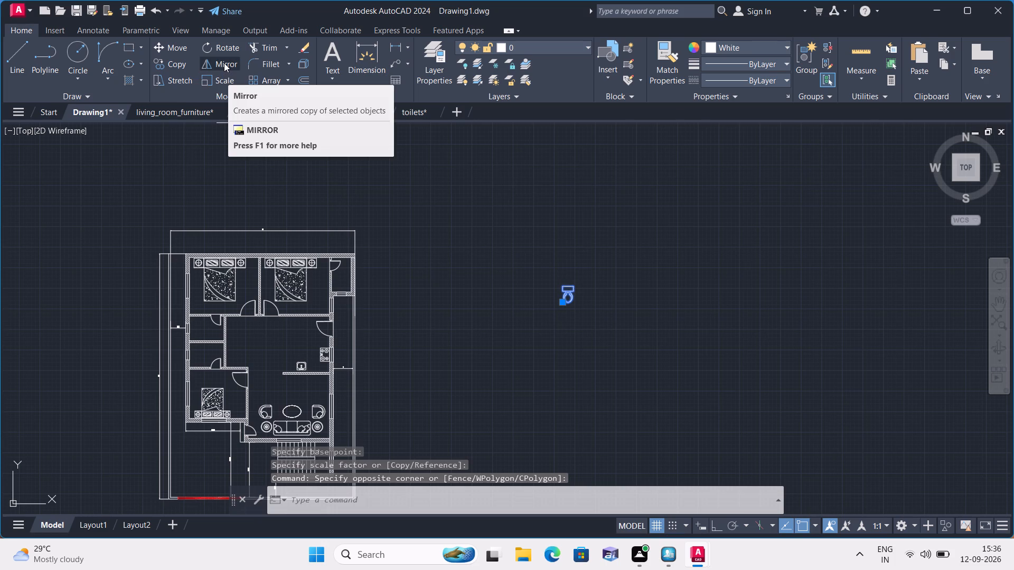
click(224, 63)
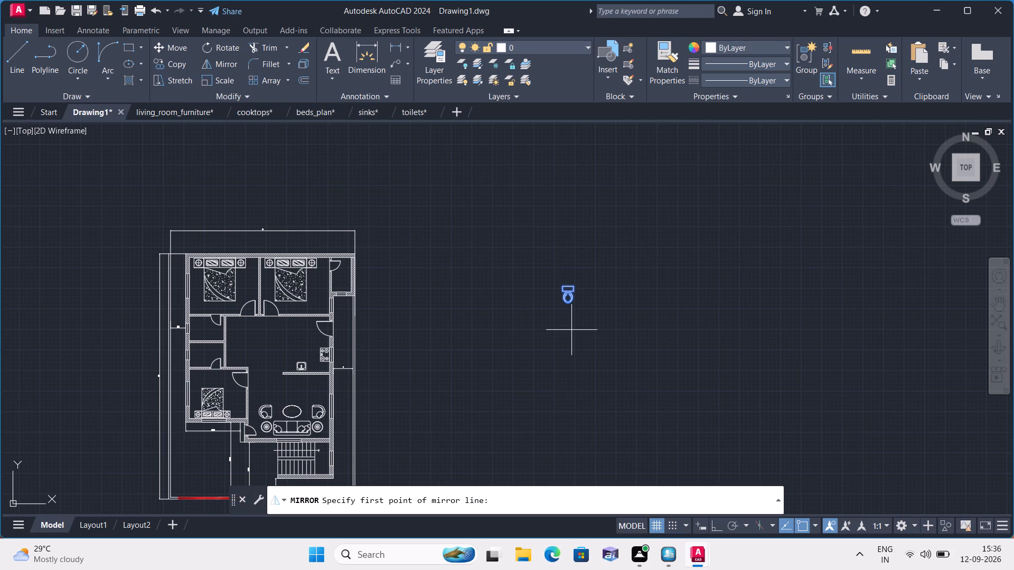
click(567, 325)
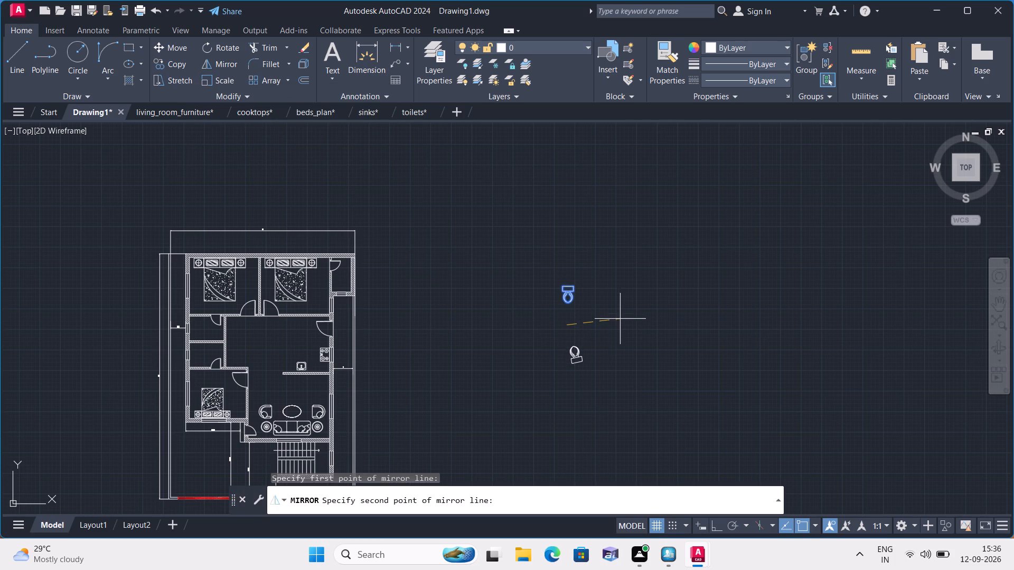
key(F8)
click(629, 328)
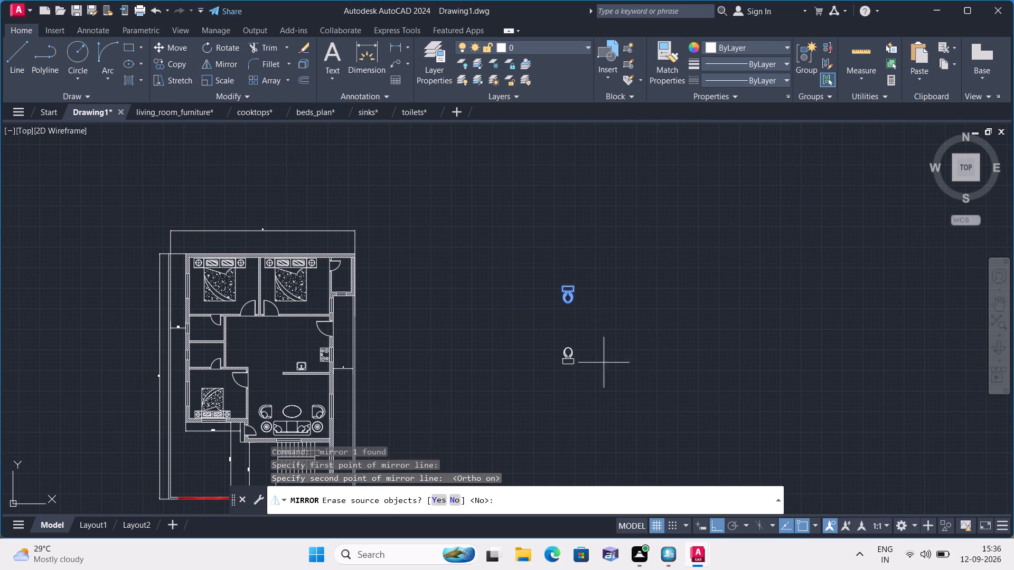
click(458, 499)
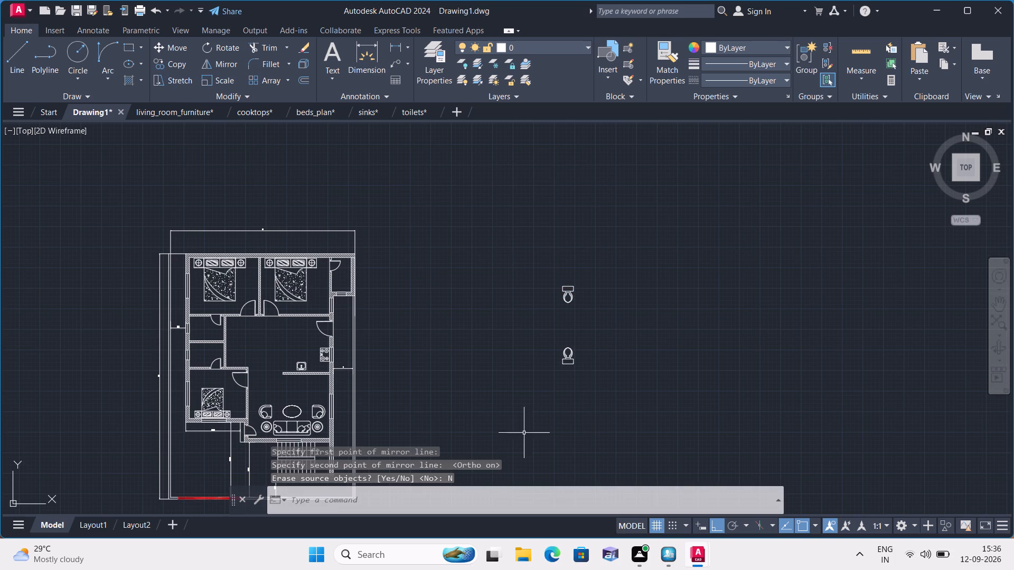
Rotate the original toilet 90 degrees counterclockwise so its tank faces the plan's west side.
click(571, 291)
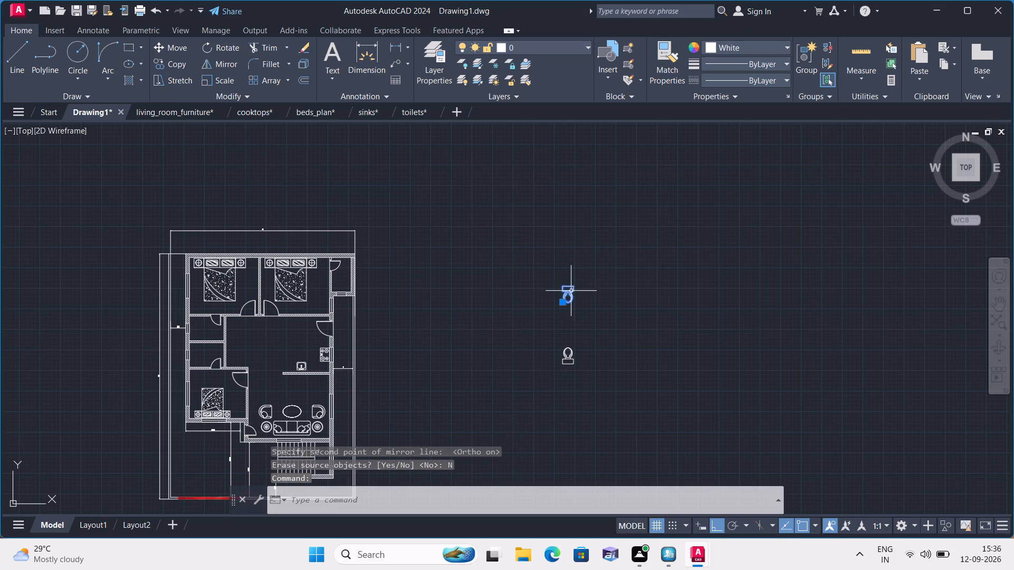
click(218, 46)
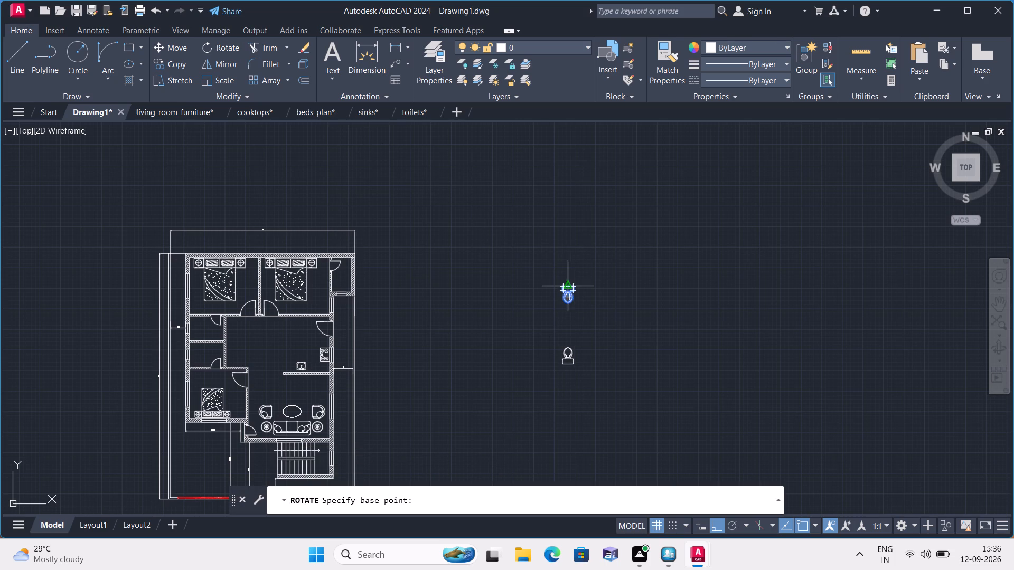
click(567, 281)
click(567, 247)
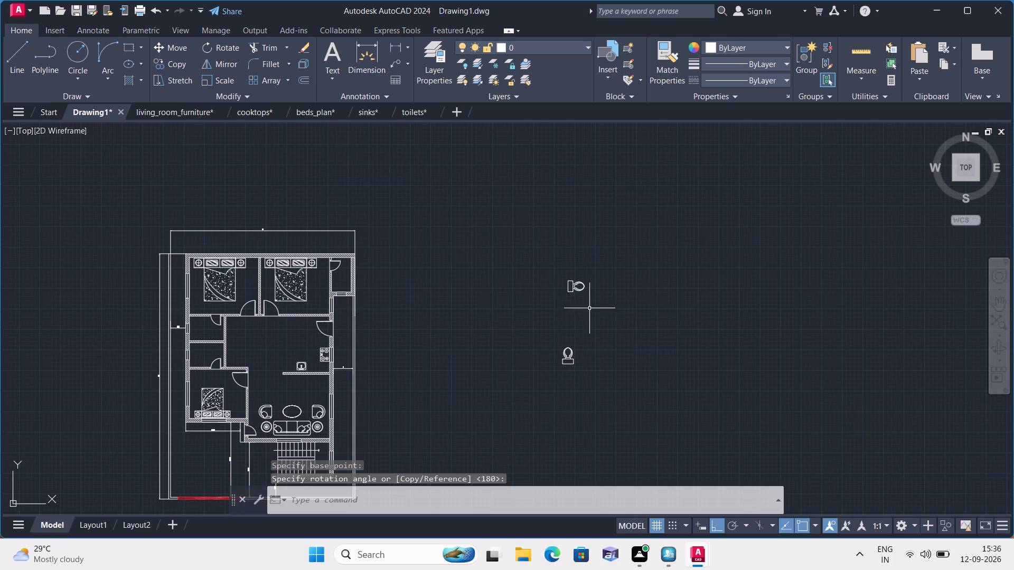
Move the rotated toilet with Ortho off into the upper west bathroom, its tank against the exterior window wall.
click(569, 285)
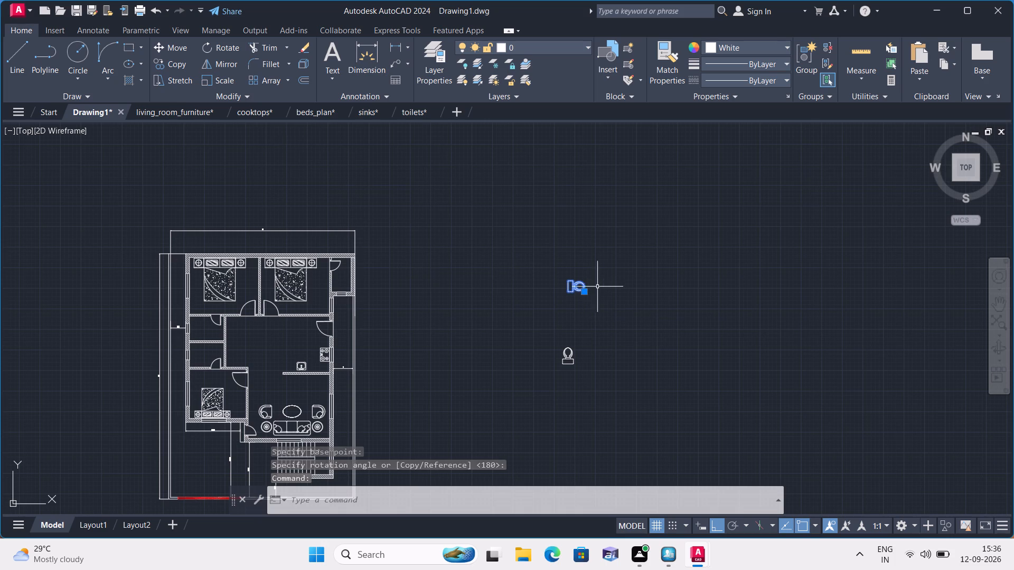
key(F8)
drag(584, 292, 579, 294)
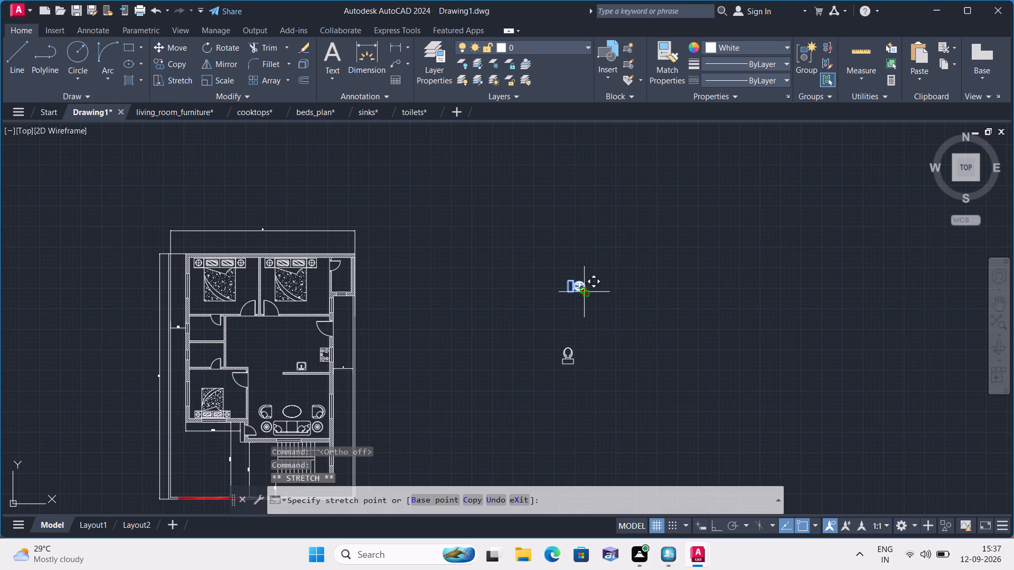
drag(579, 294, 574, 297)
scroll(209, 341, up, 3)
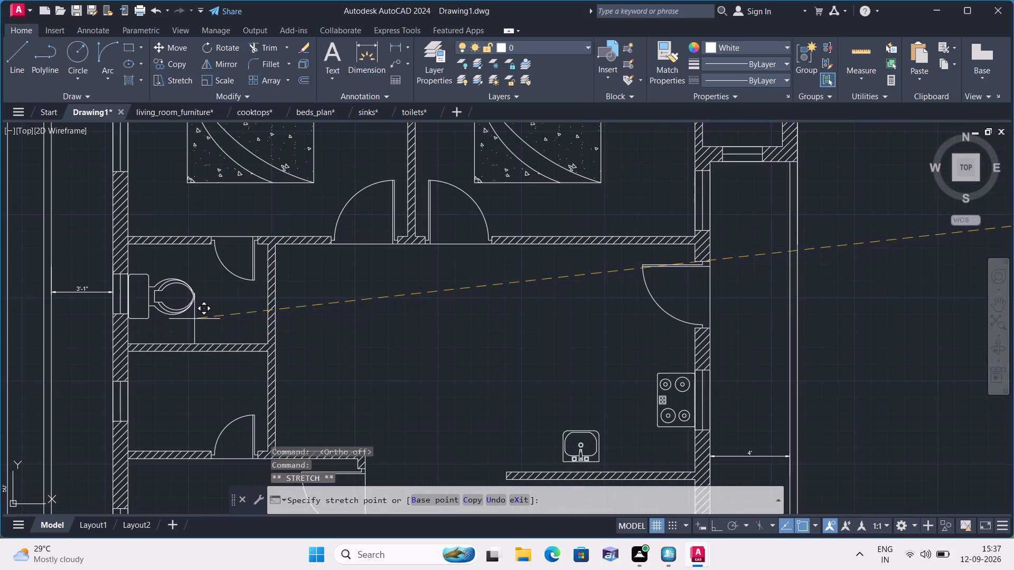
click(195, 318)
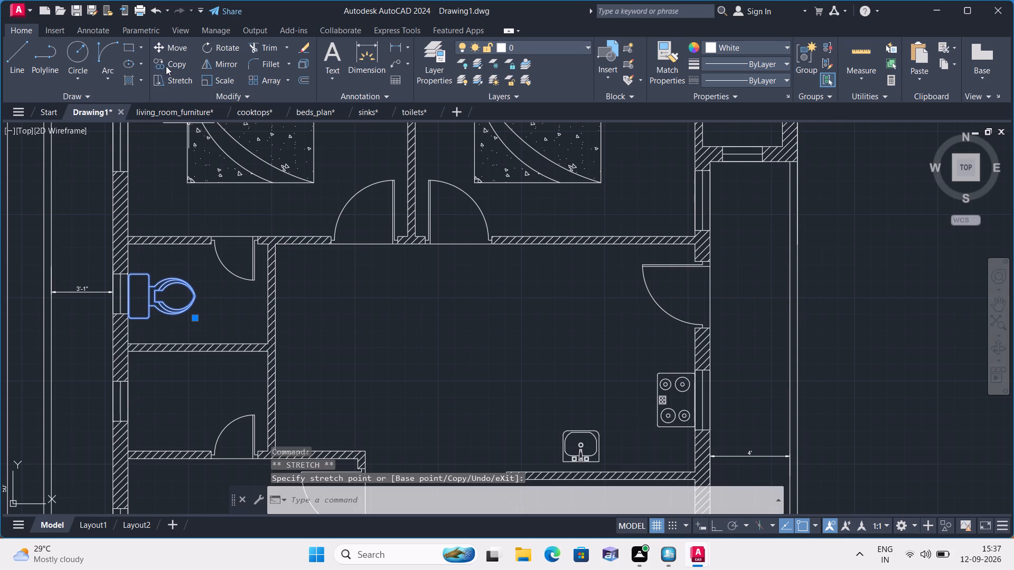
Copy the placed toilet straight down into the adjoining lower bathroom, against the same exterior wall.
click(166, 65)
click(155, 298)
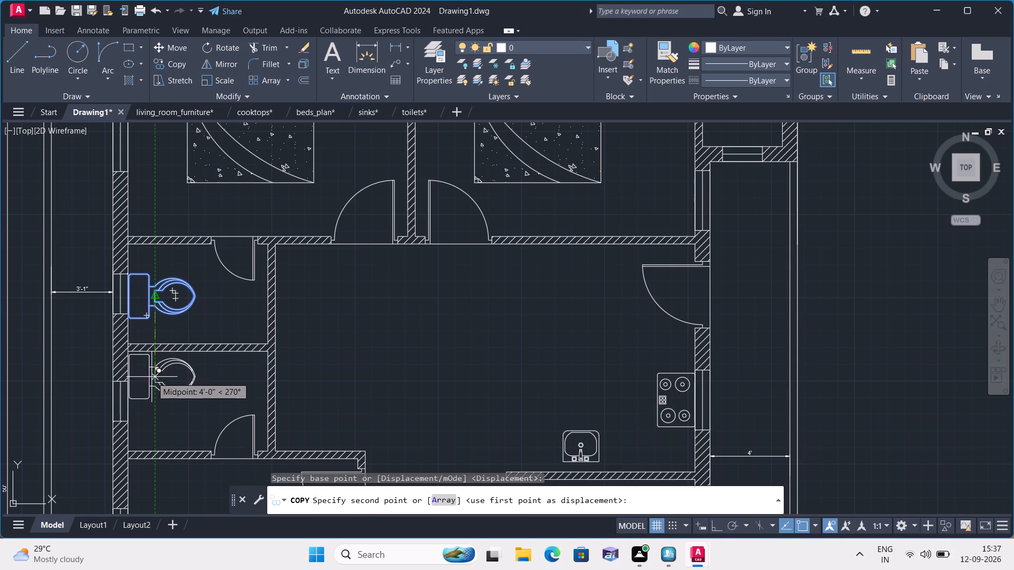
click(152, 395)
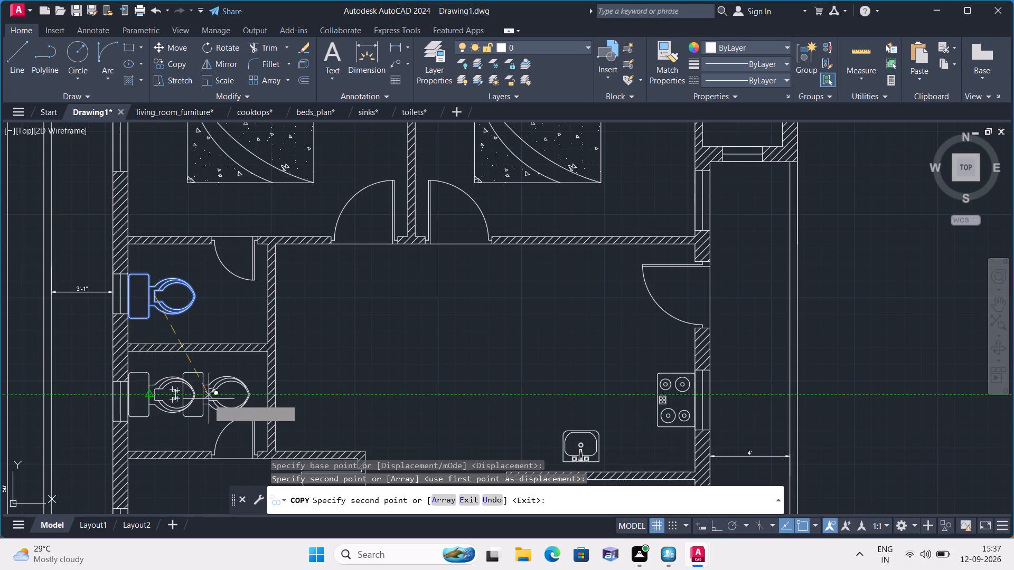
key(Escape)
Move the mirrored toilet into the small northeast bathroom, its tank against the south window wall.
scroll(293, 393, down, 1)
scroll(868, 375, down, 1)
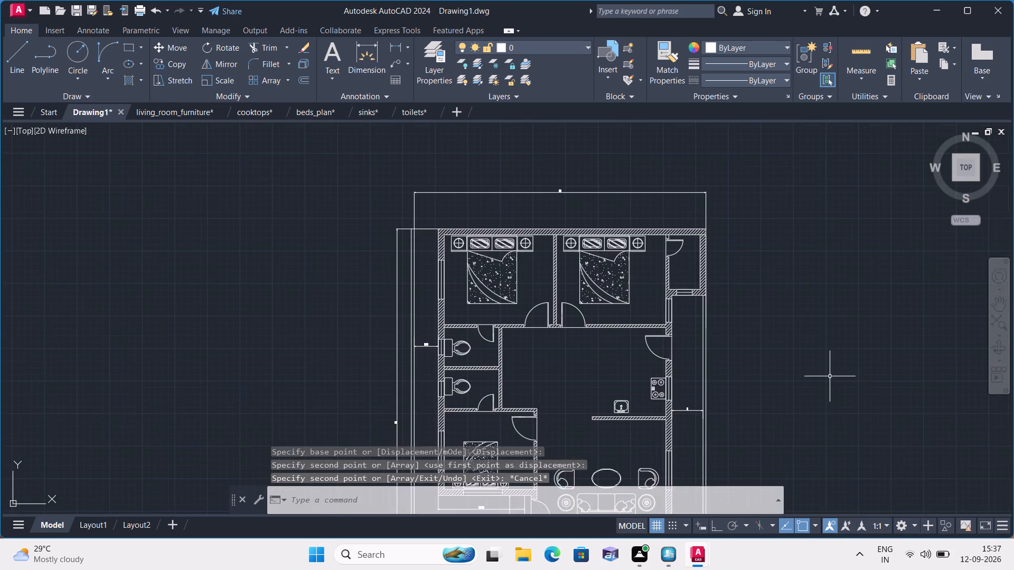
middle_drag(823, 376, 573, 298)
click(793, 316)
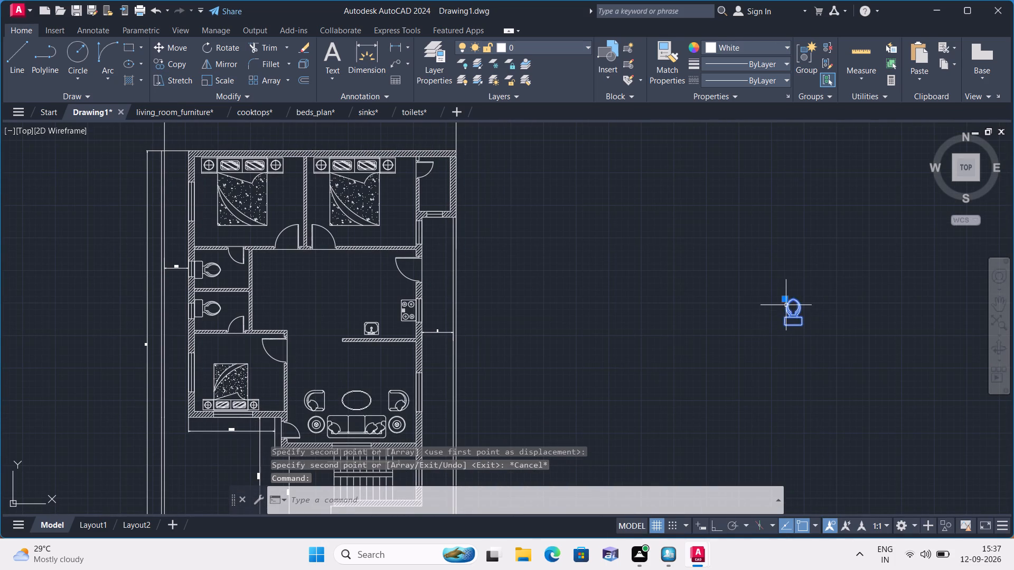
click(786, 299)
scroll(419, 189, up, 2)
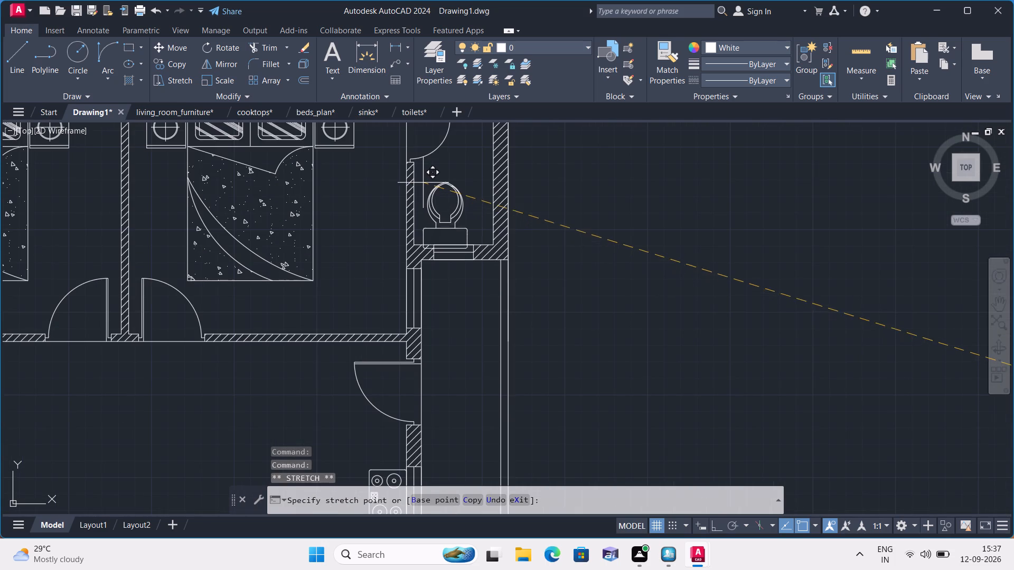
click(431, 179)
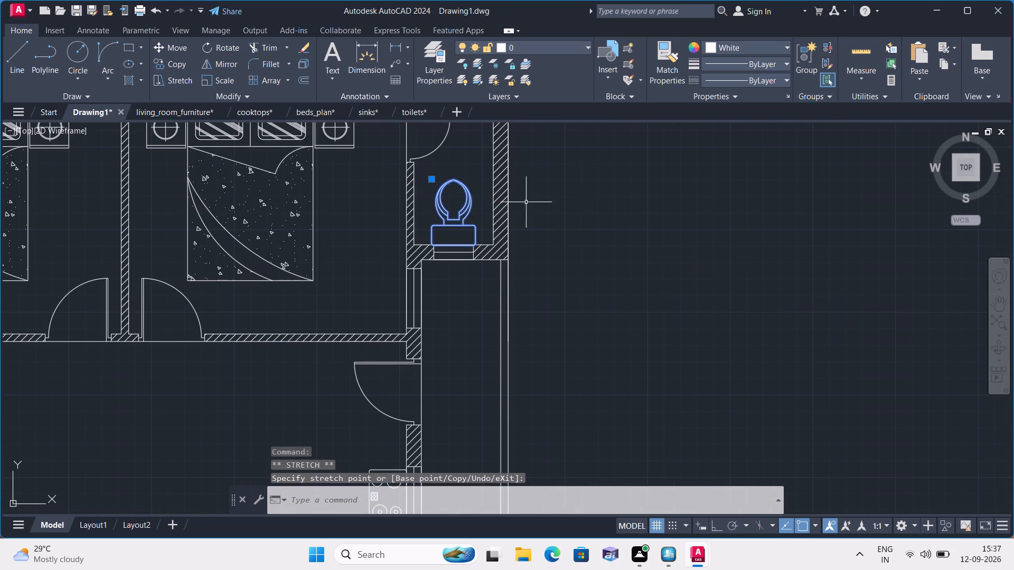
scroll(549, 208, down, 1)
key(Escape)
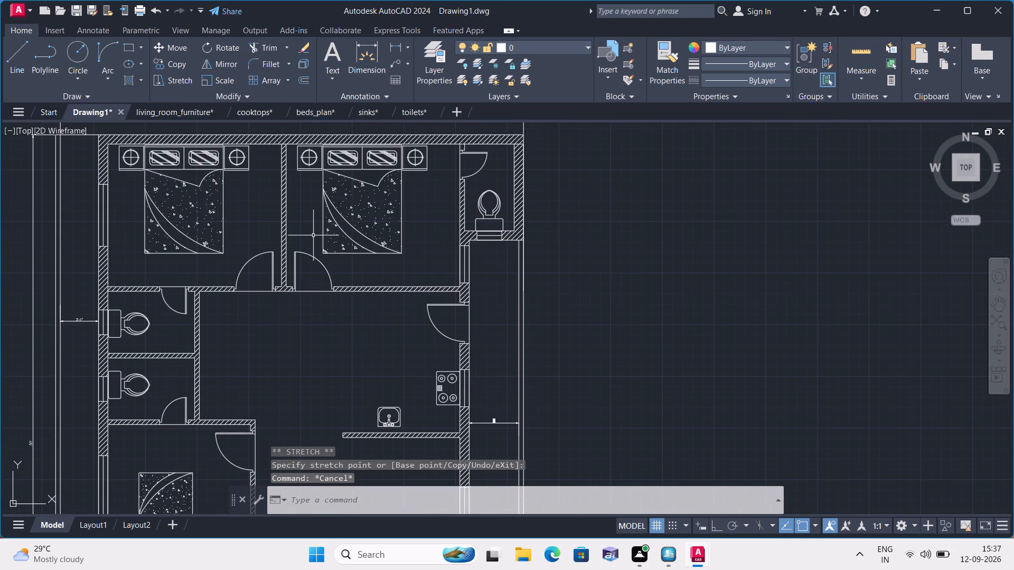
Open the recent drawing cars_set.dwg.
scroll(316, 235, down, 2)
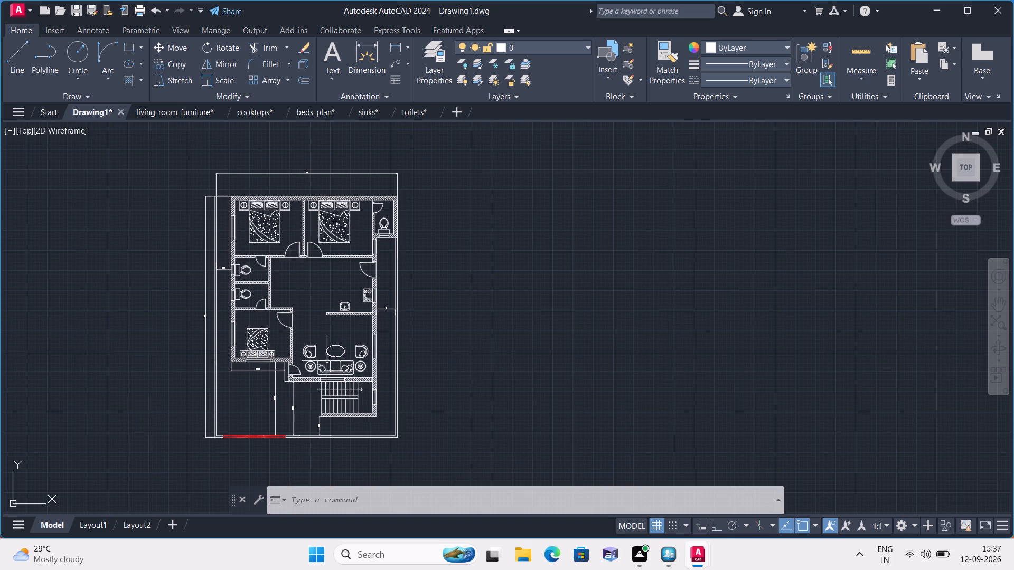
click(10, 6)
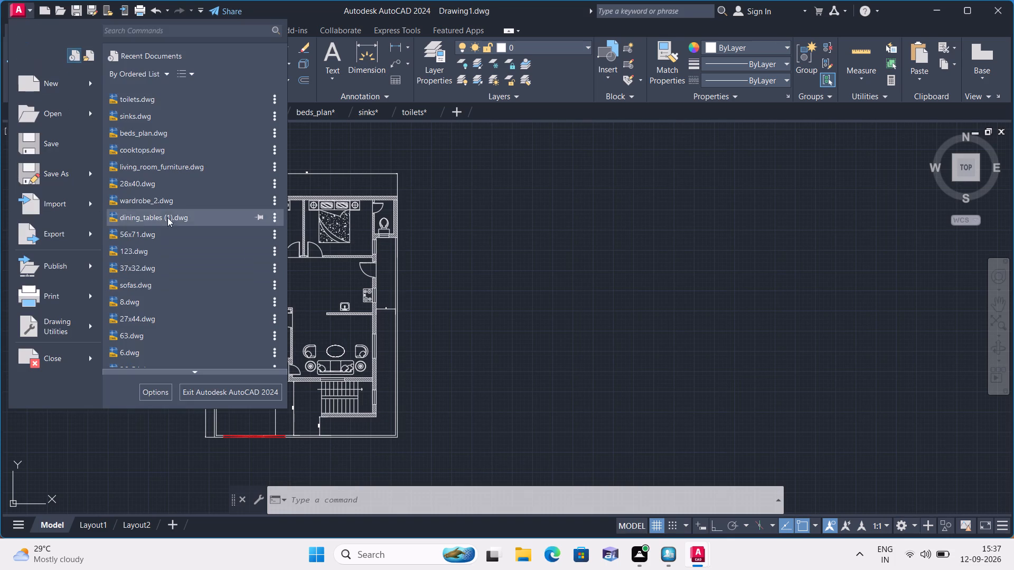
scroll(149, 313, down, 1)
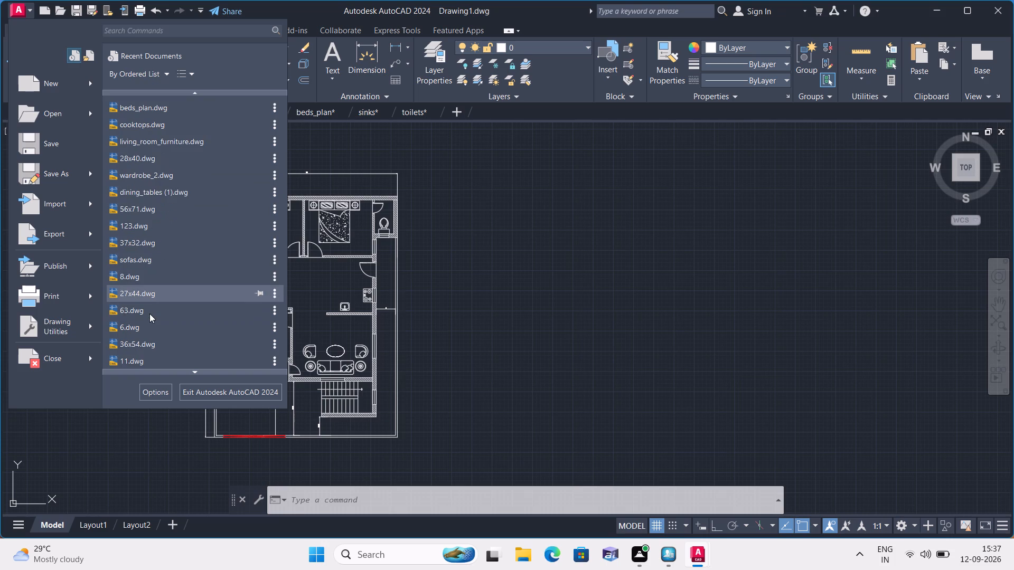
scroll(149, 313, down, 3)
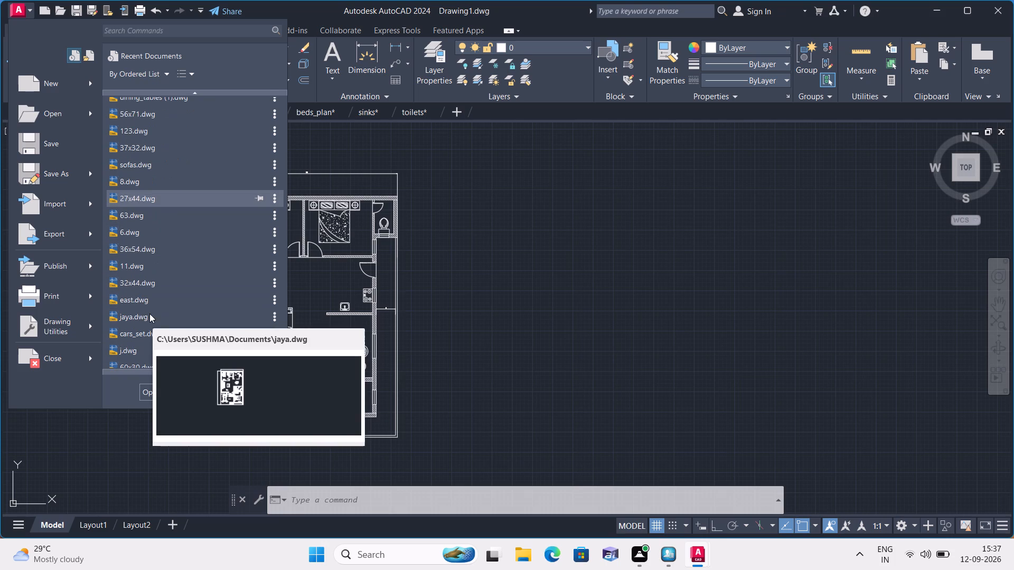
click(143, 329)
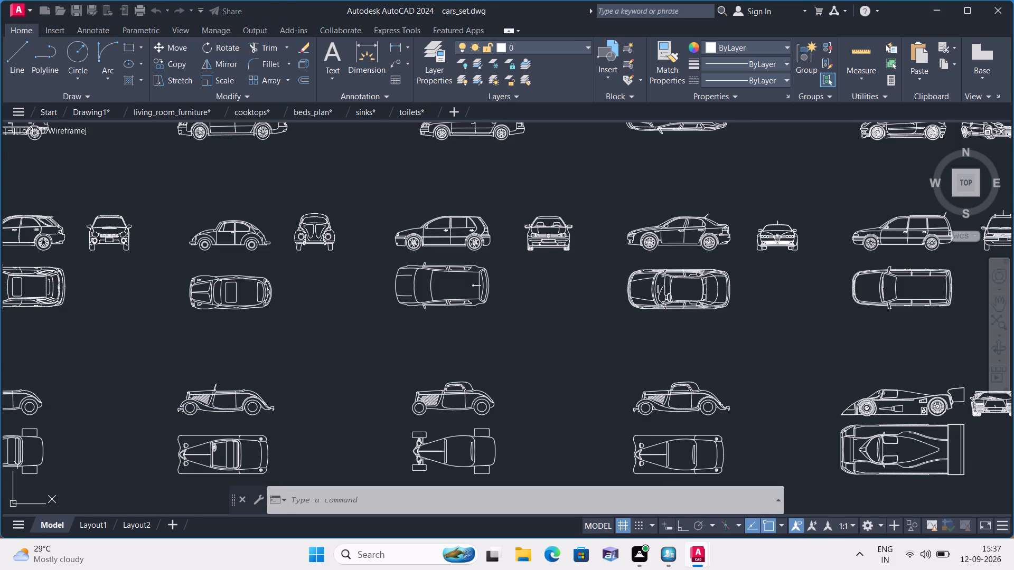
Copy the top-view hatchback below its side view, in the second row from the bottom, to the clipboard.
scroll(364, 358, down, 1)
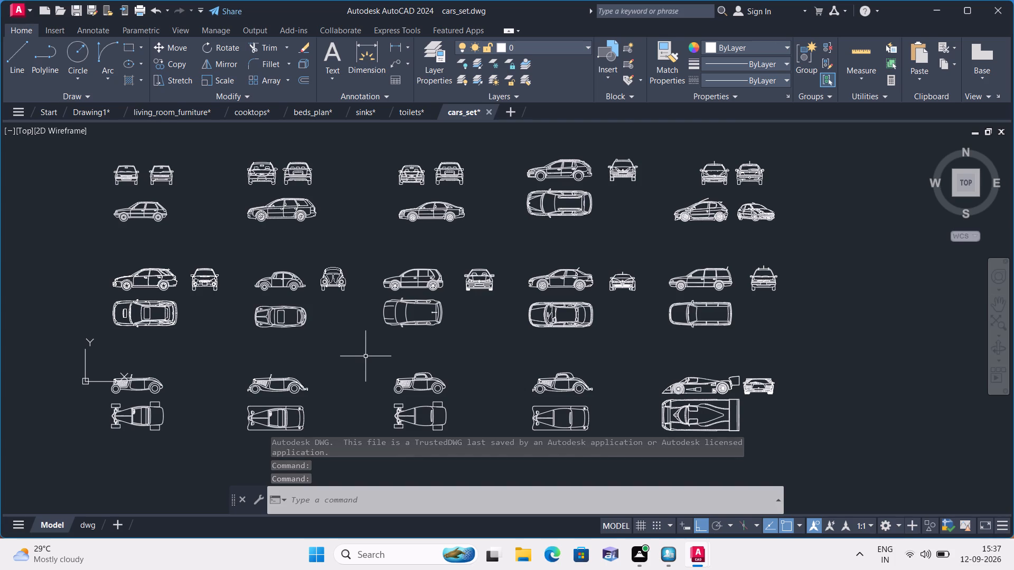
scroll(372, 360, down, 1)
middle_click(372, 360)
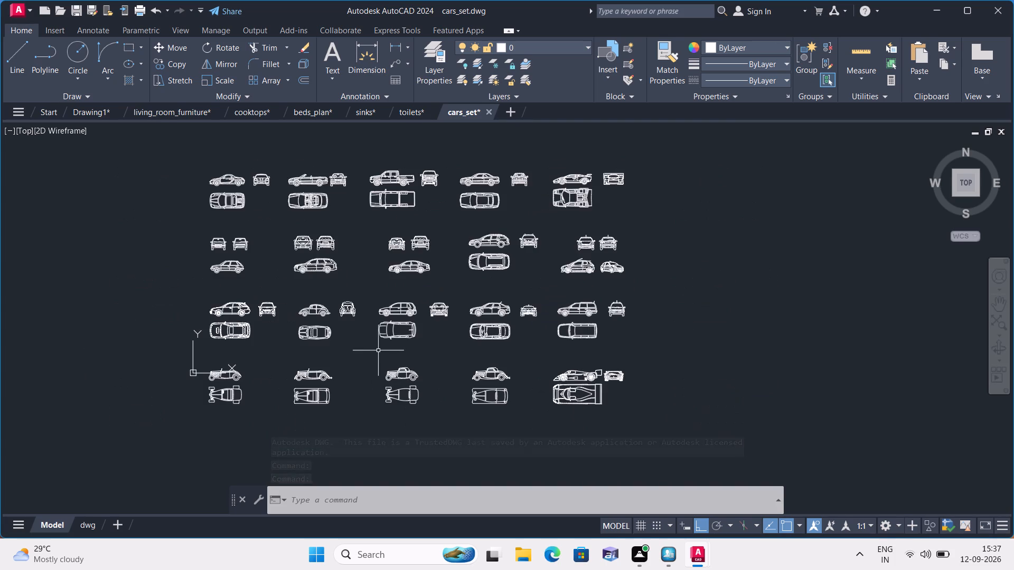
scroll(402, 335, up, 2)
click(331, 296)
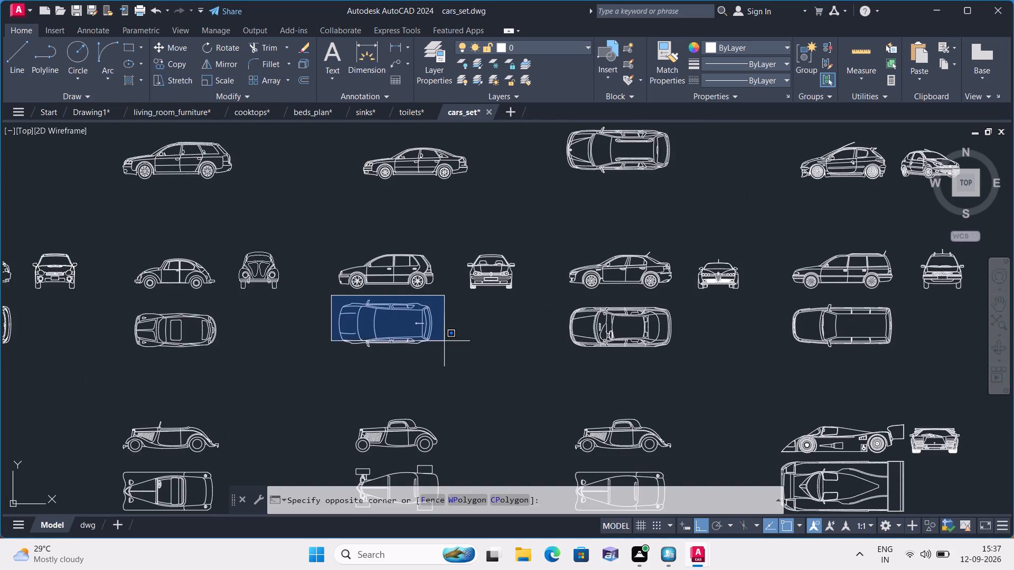
click(452, 371)
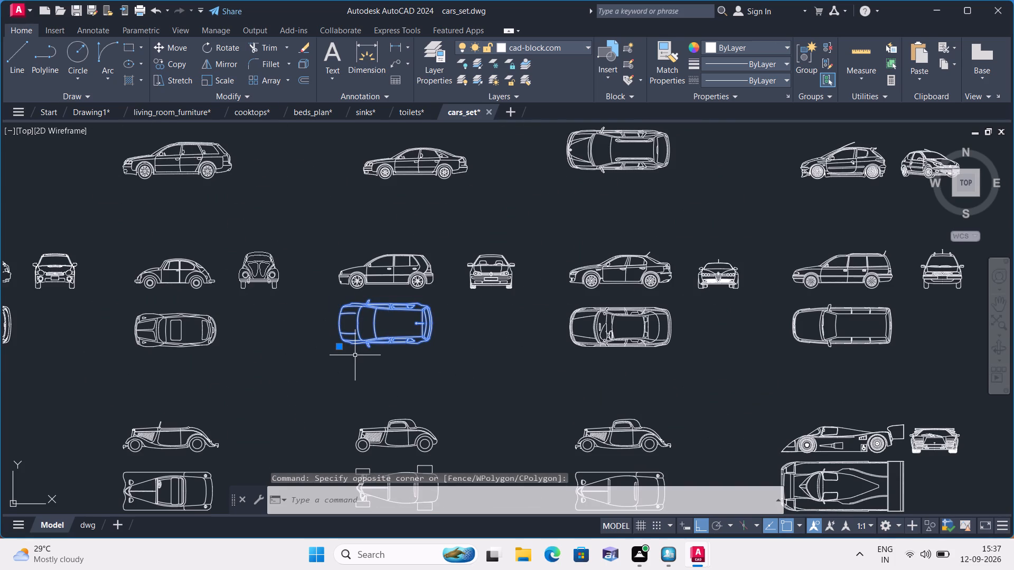
key(ctrl+c)
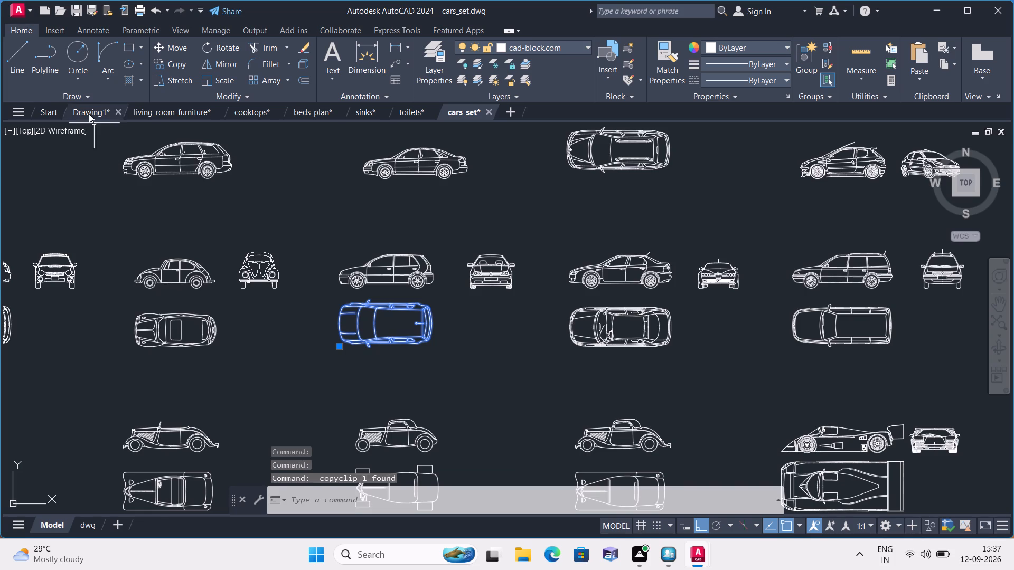
Paste the copied car into Drawing1, in the empty space east of the floor plan.
click(89, 113)
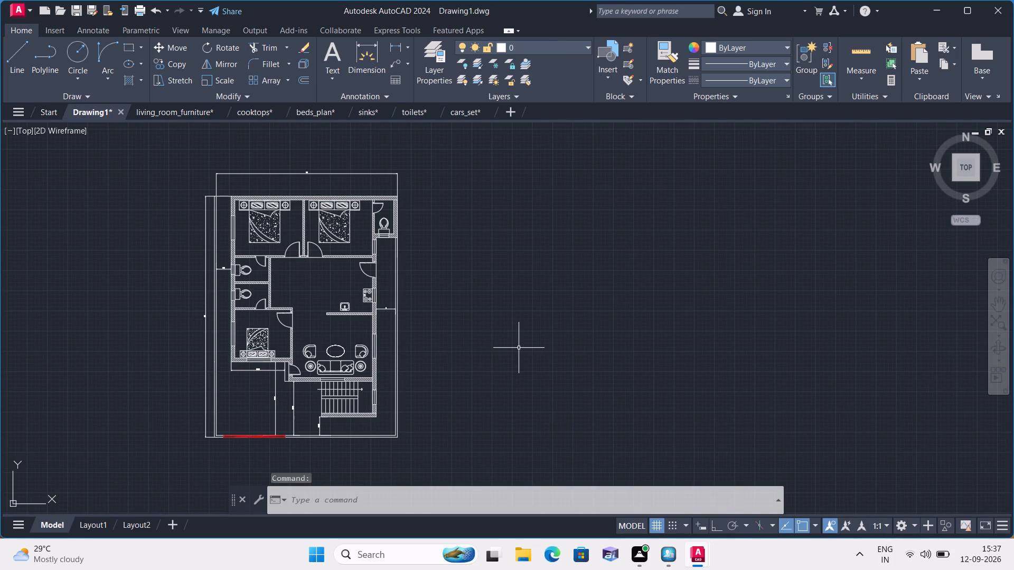
key(ctrl+v)
click(533, 359)
scroll(606, 367, down, 3)
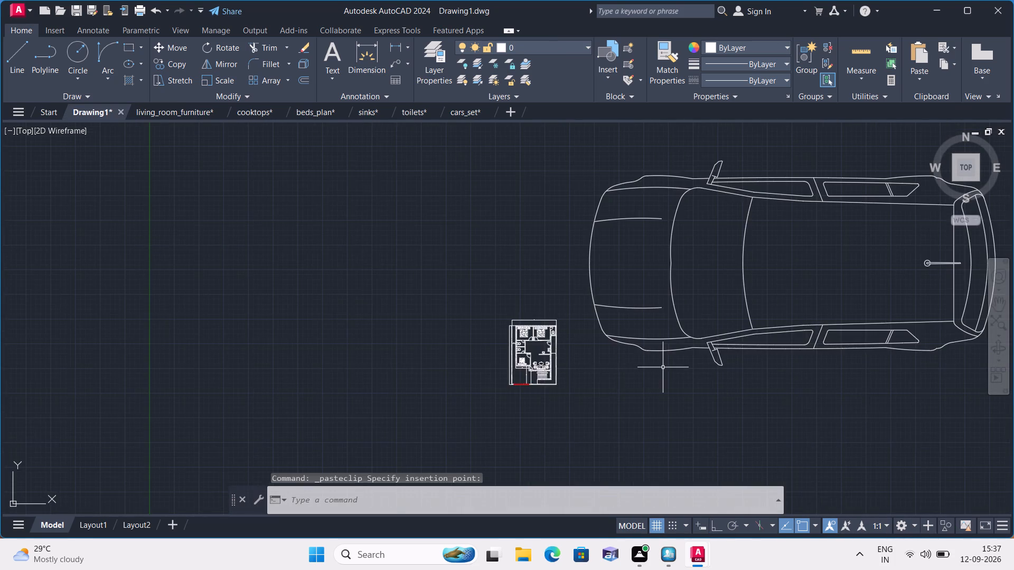
Scale the oversized pasted car down freehand about a point inside it, until it is smaller than the floor plan.
middle_drag(662, 367, 495, 404)
drag(845, 394, 834, 395)
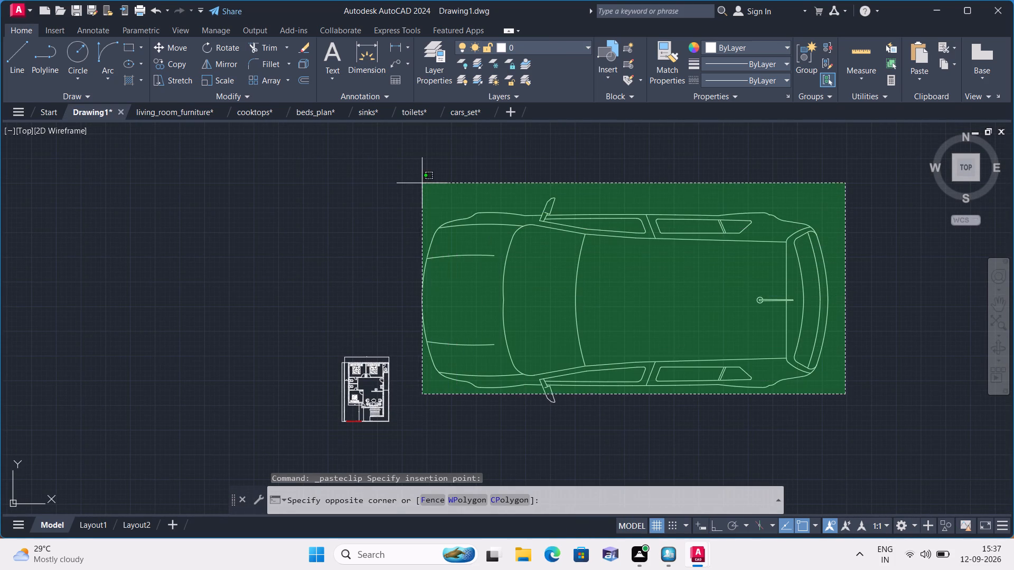
click(422, 182)
click(220, 80)
click(527, 286)
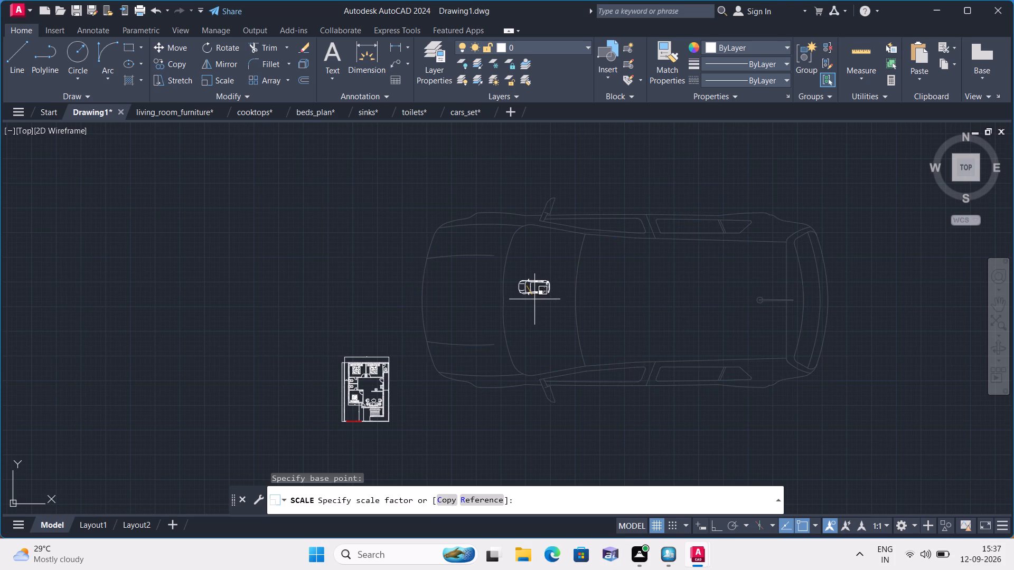
click(534, 296)
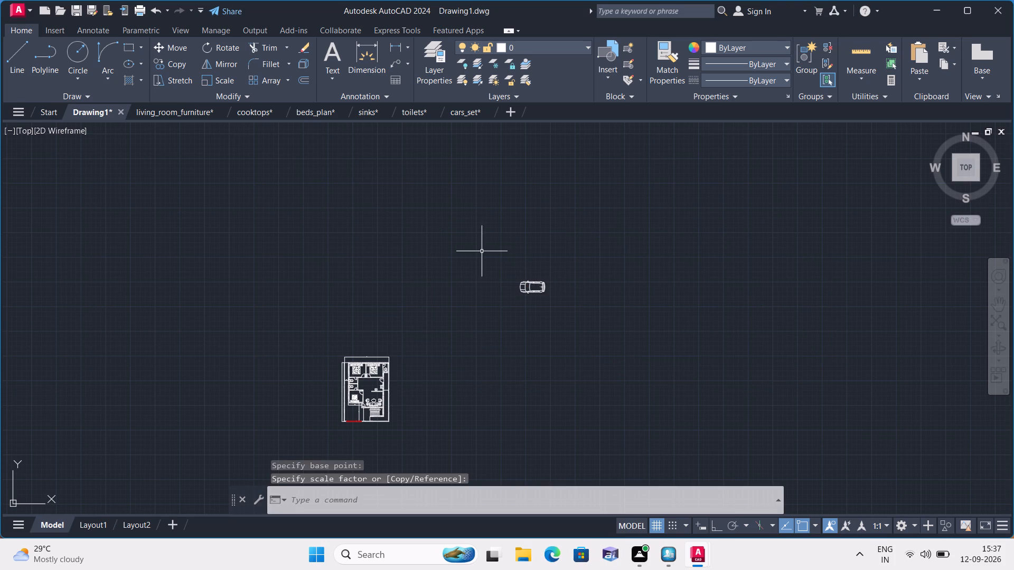
Rotate the car 90 degrees clockwise with Ortho on so its front faces north.
drag(482, 250, 495, 262)
click(569, 302)
click(211, 42)
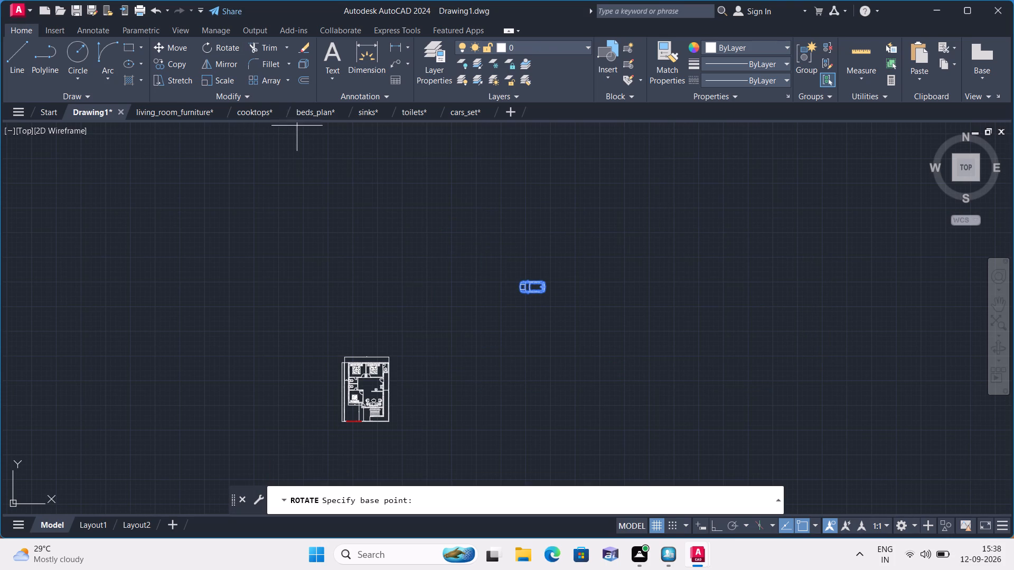
click(537, 286)
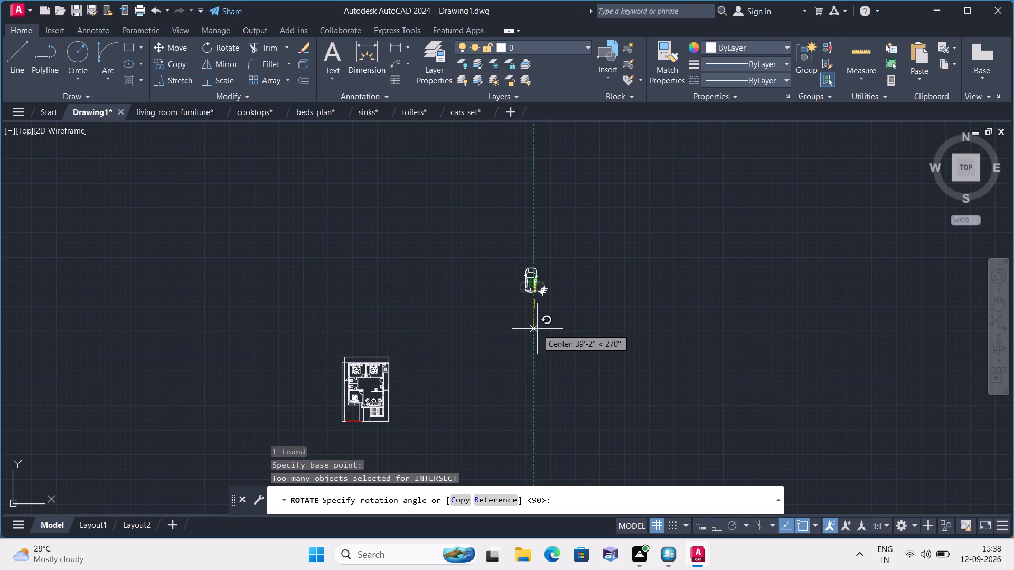
key(F8)
click(559, 362)
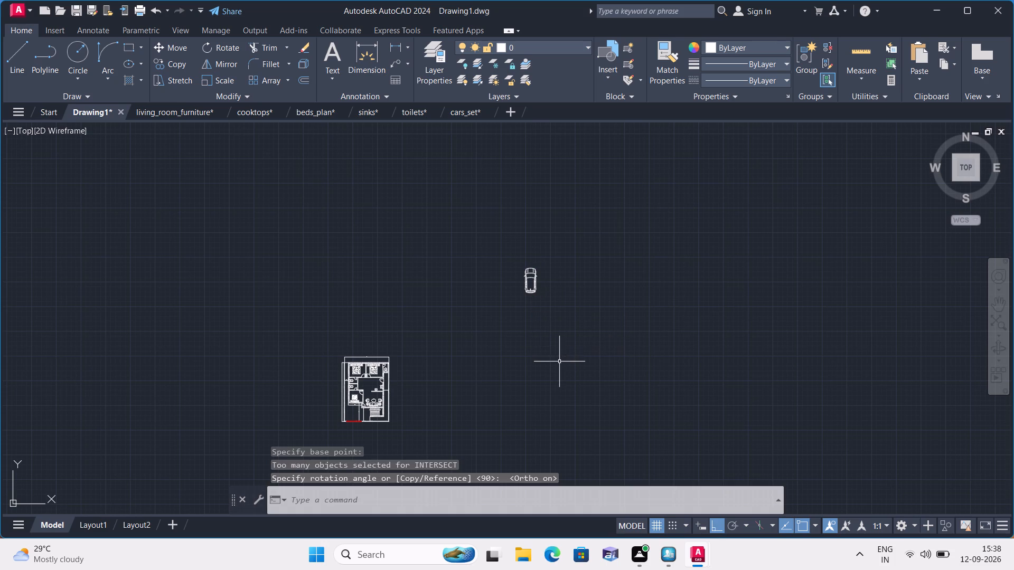
Move the car with Ortho off to the empty space just west of the floor plan.
key(F8)
drag(518, 262, 537, 292)
click(548, 308)
drag(523, 267, 512, 286)
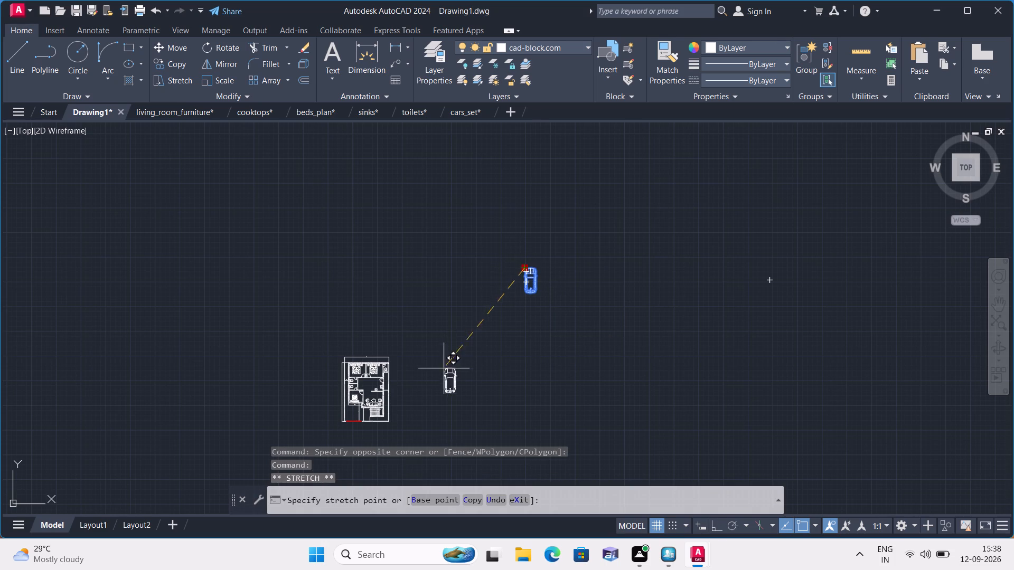
scroll(355, 416, up, 4)
click(122, 293)
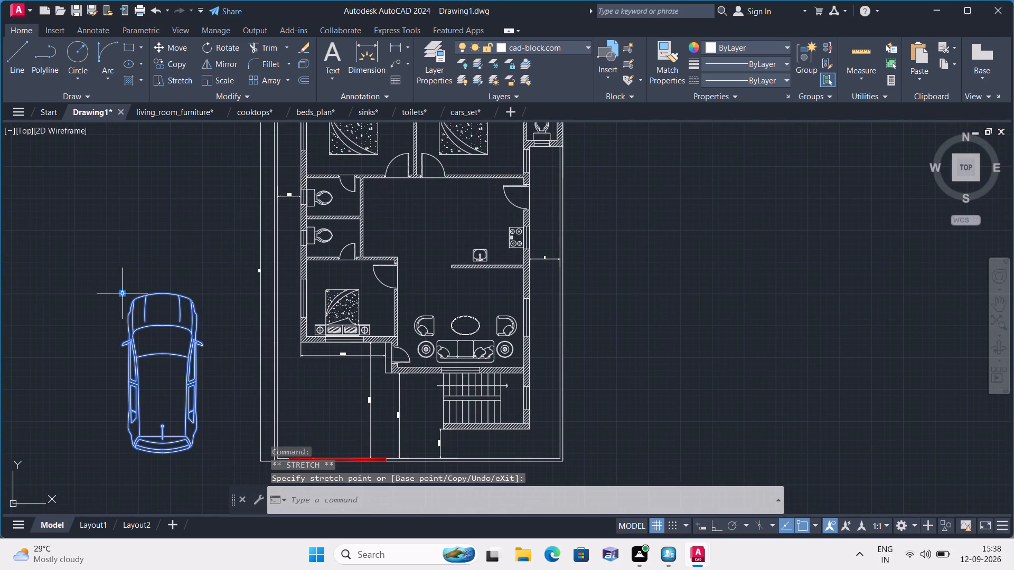
Scale the car down freehand about its centre until it is much smaller than the parking area.
click(219, 80)
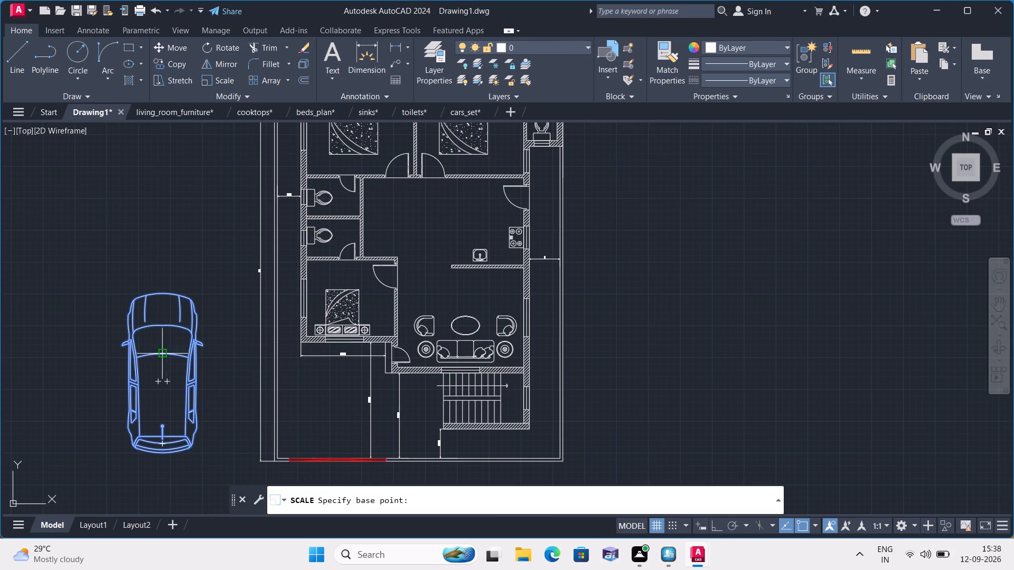
click(165, 351)
click(174, 362)
Move the reduced car into the open parking area in the plan's southwest corner, behind the red gate.
click(165, 348)
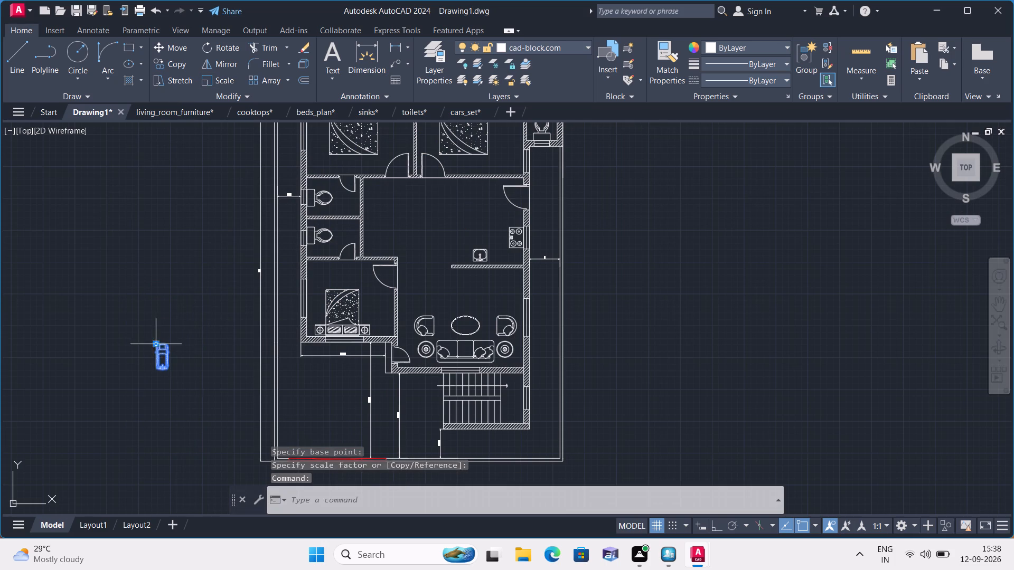
click(155, 345)
click(326, 393)
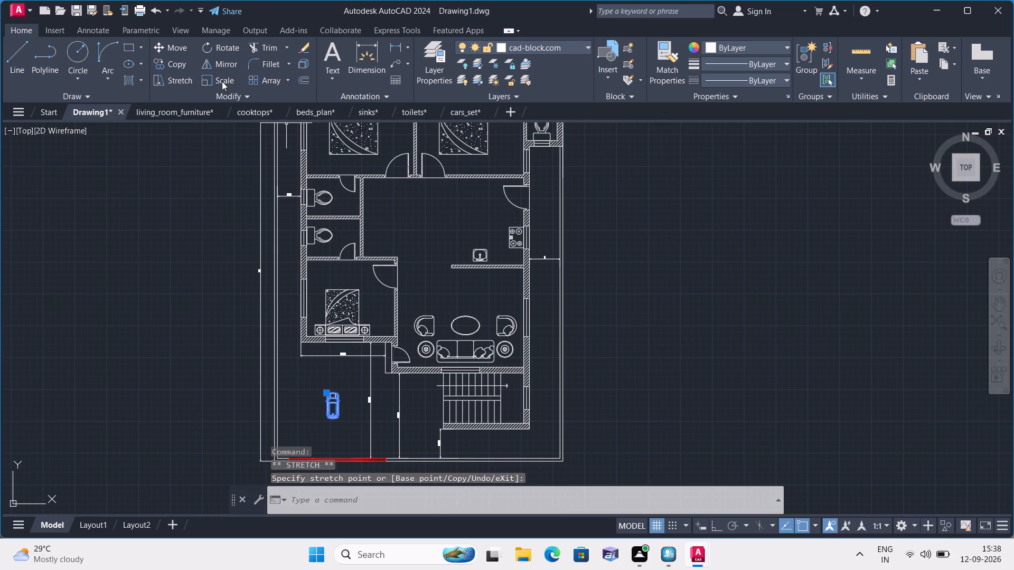
Scale the car up freehand about its rear so it fills most of the parking area's depth.
click(222, 81)
click(332, 412)
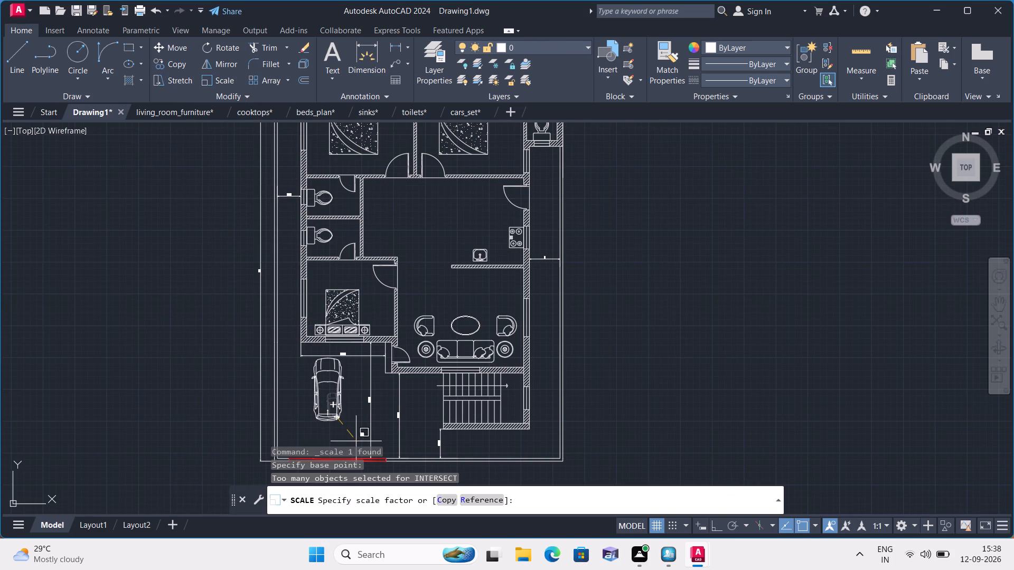
click(356, 443)
Move the enlarged car slightly south so it clears the dimension line below the southwest bedroom.
click(337, 389)
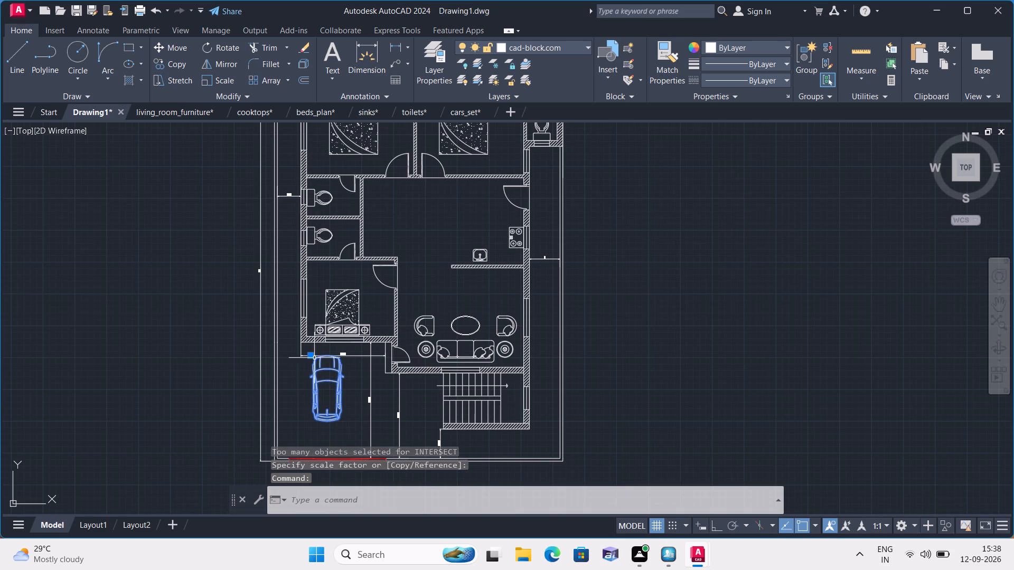
click(311, 356)
click(306, 381)
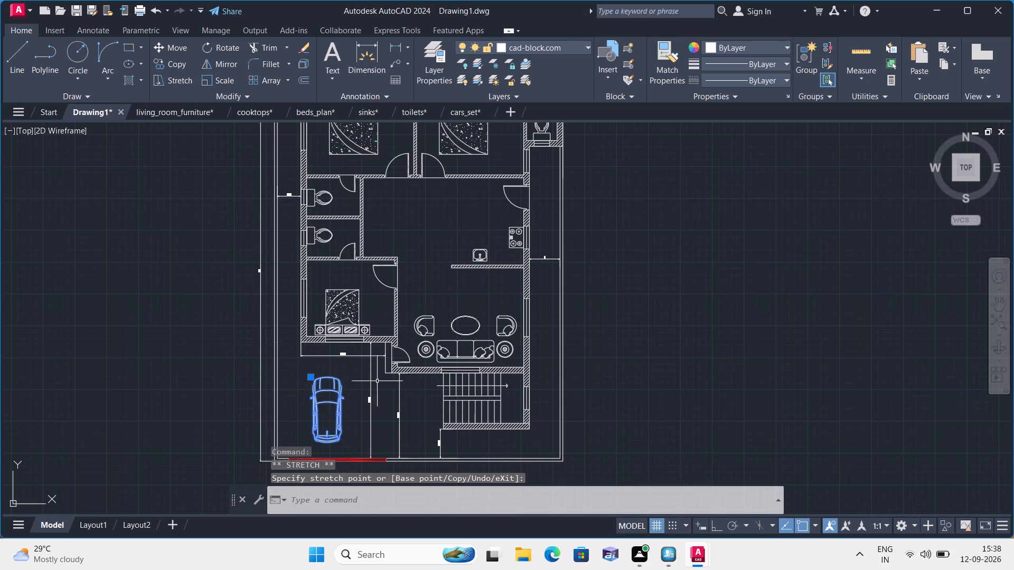
key(grave)
key(grave)
Open the recent drawing dining_tables (1).dwg.
scroll(531, 371, down, 2)
middle_drag(541, 355, 484, 349)
middle_drag(553, 316, 555, 317)
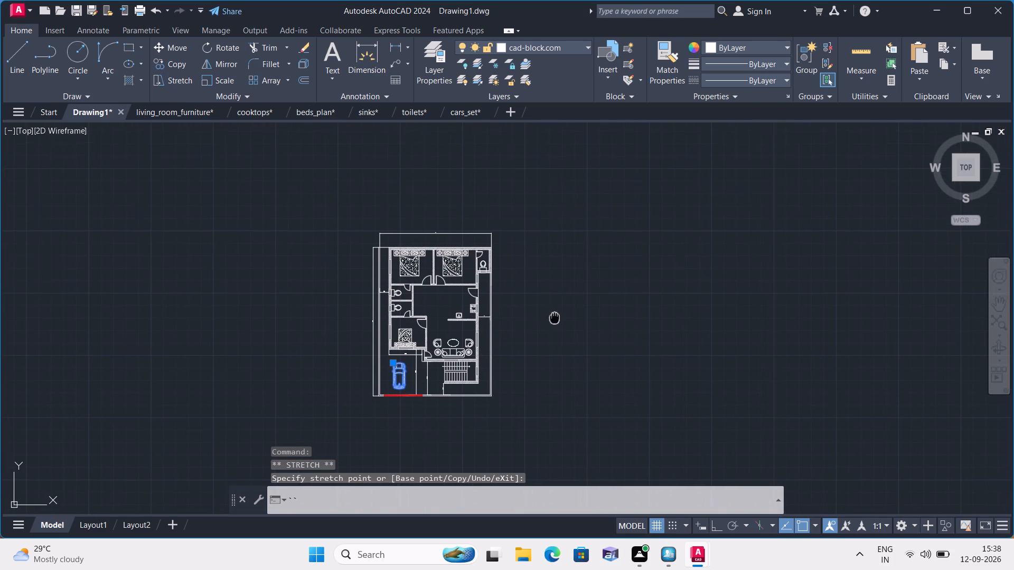
middle_drag(555, 317, 457, 318)
click(14, 13)
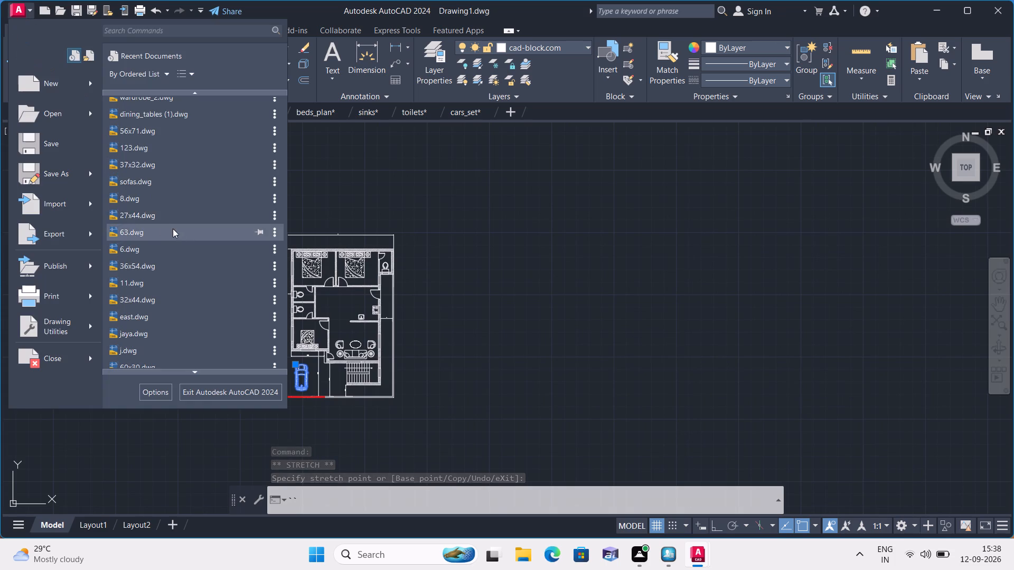
click(140, 112)
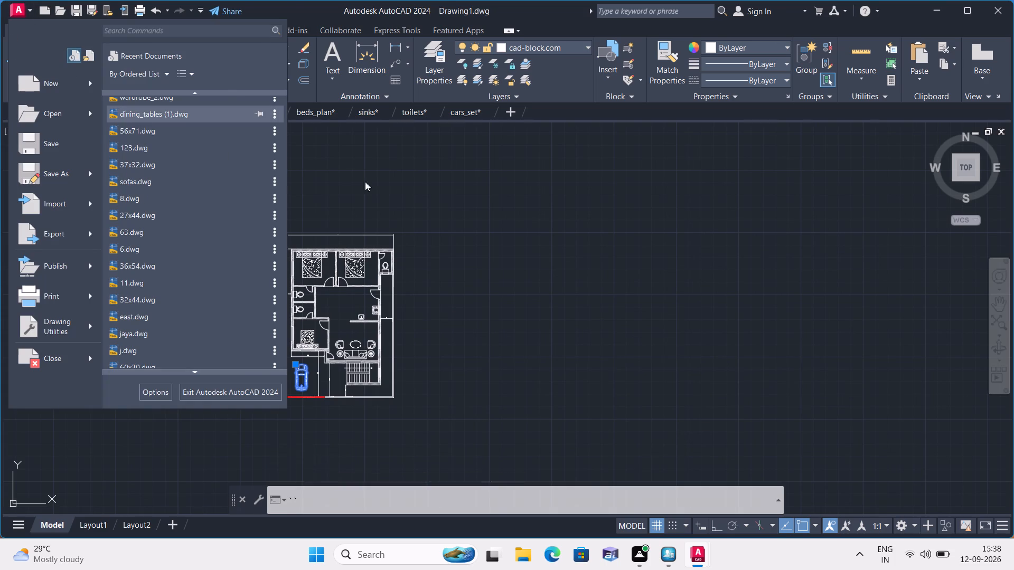
Copy the rectangular four-chair dining table with the plant centrepiece to the clipboard.
scroll(411, 251, down, 1)
scroll(422, 186, up, 2)
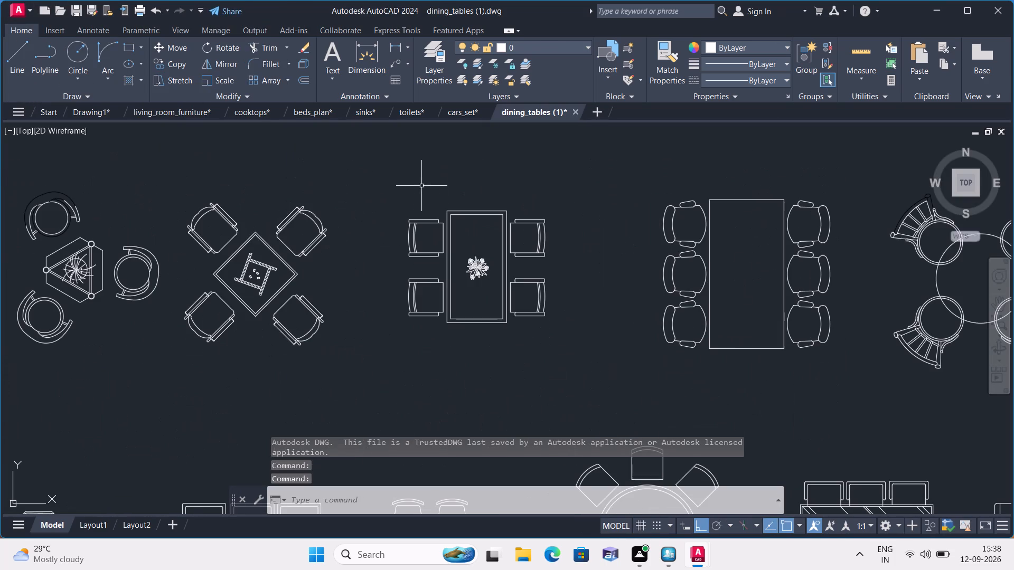
drag(382, 186, 420, 268)
click(569, 357)
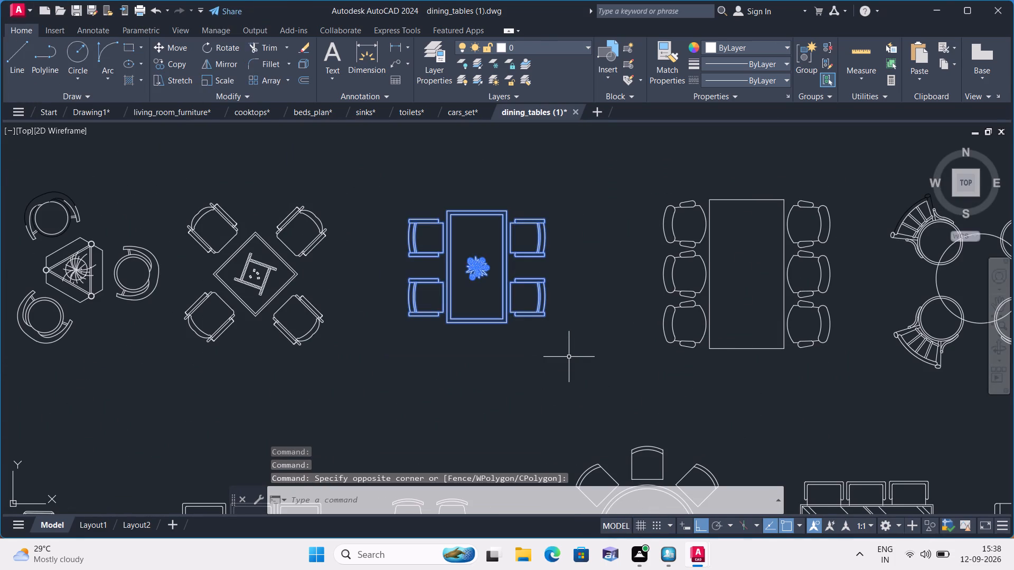
key(ctrl+c)
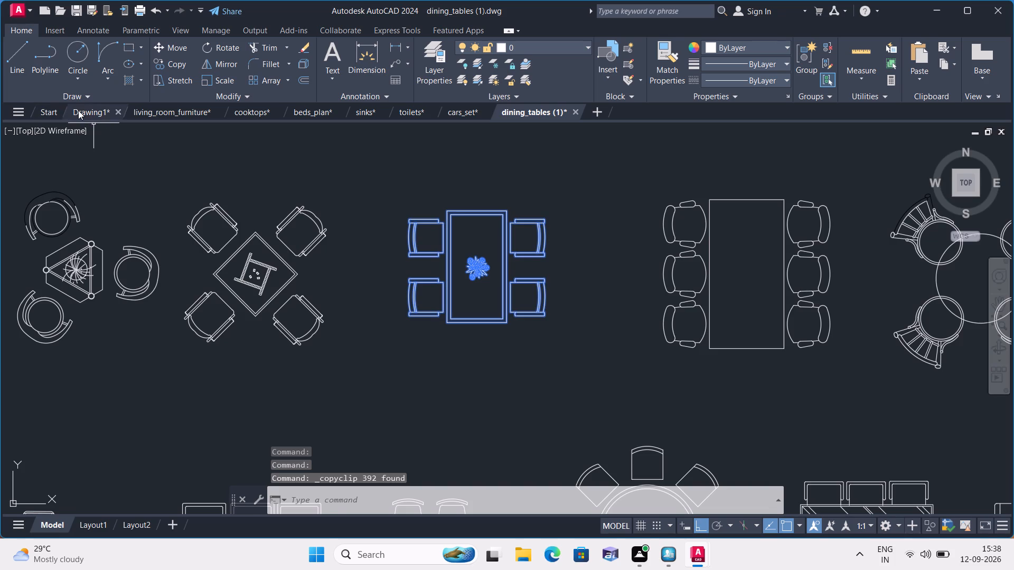
Paste the copied four-chair dining table into Drawing1, in the empty space east of the floor plan.
click(82, 110)
scroll(193, 210, down, 1)
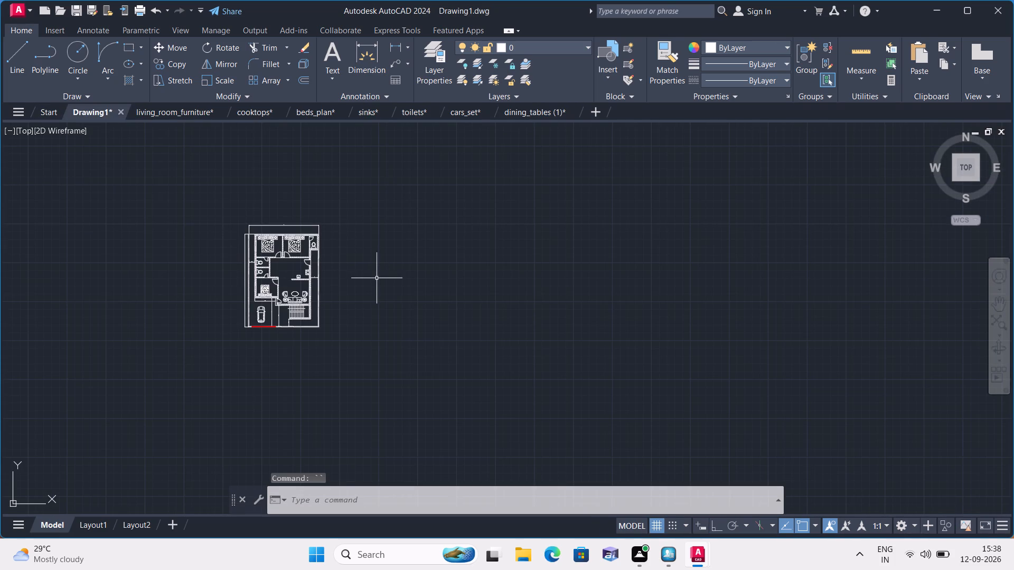
key(ctrl+v)
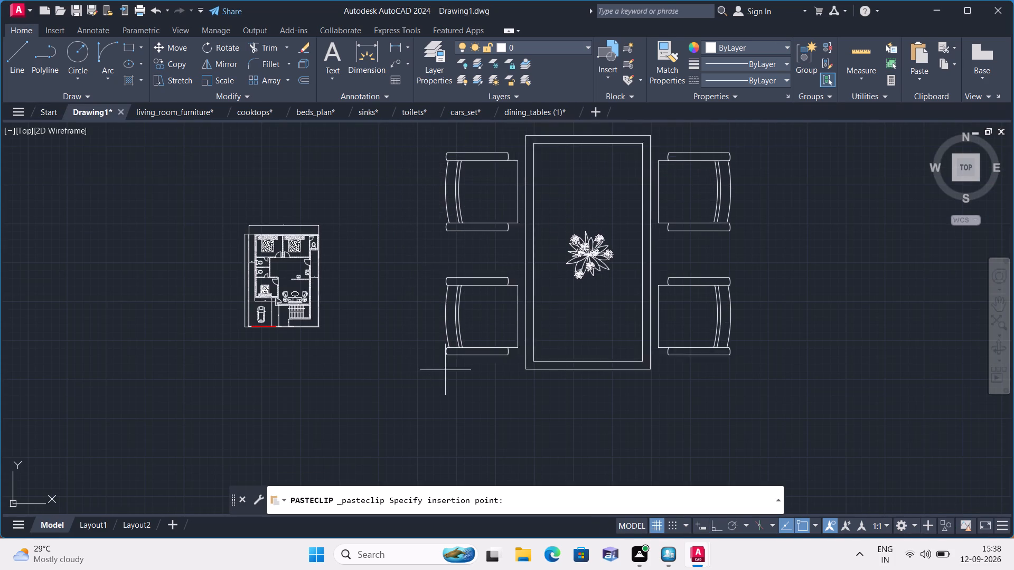
click(446, 375)
Rotate the whole dining set 90° with Ortho on so its long sides run east-west.
click(787, 378)
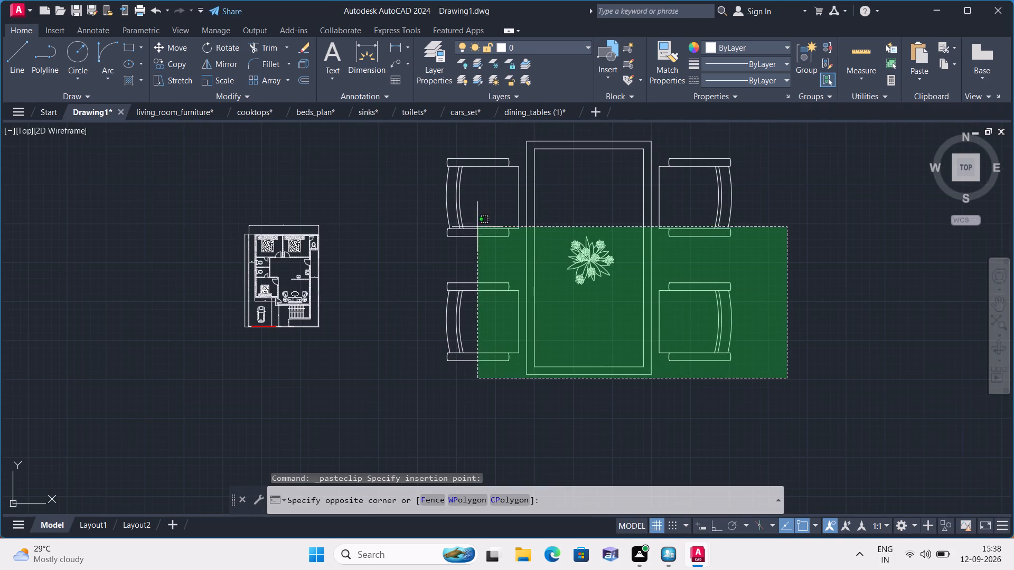
click(435, 134)
key(F8)
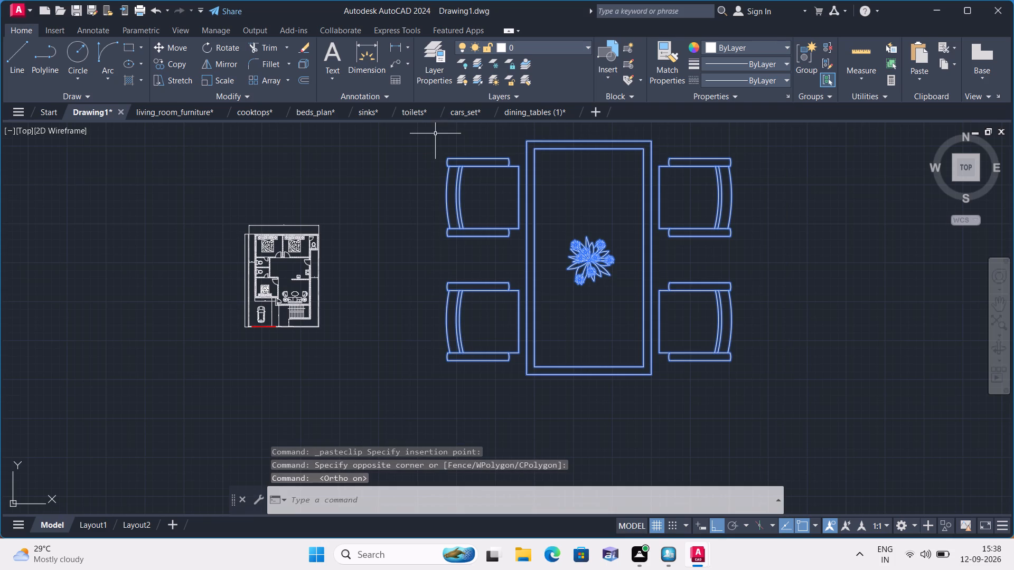
click(230, 44)
click(560, 265)
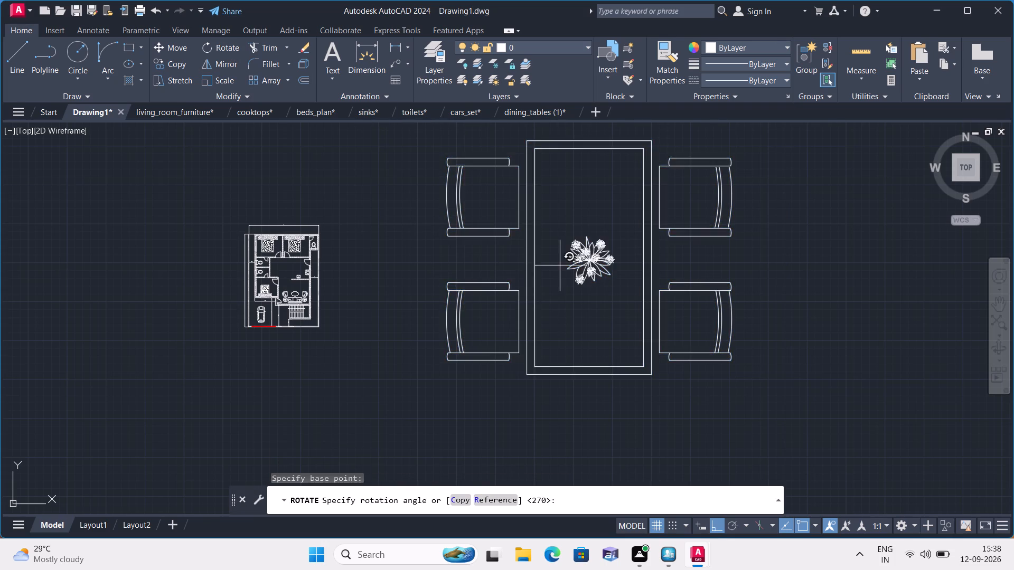
click(571, 172)
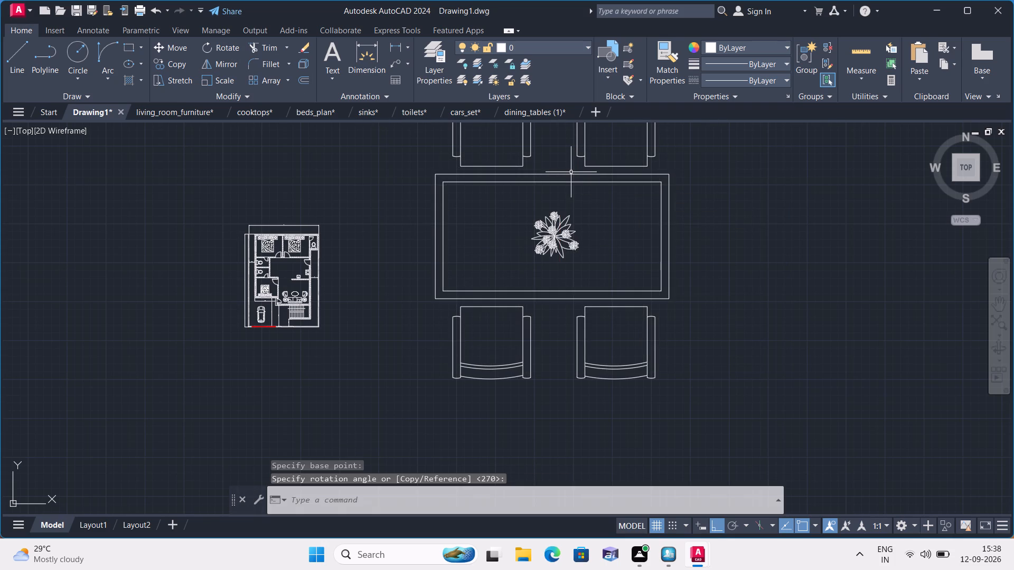
Turn Ortho off and scale the dining set down freehand to a small fraction of its size, smaller than the floor plan.
scroll(594, 257, down, 1)
middle_drag(594, 257, 591, 315)
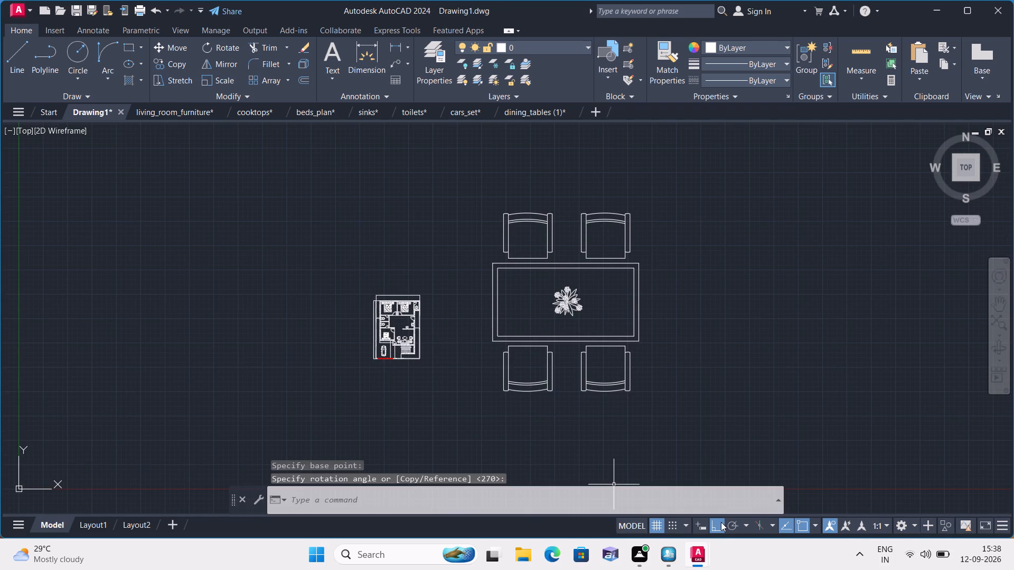
click(721, 522)
drag(679, 407, 607, 389)
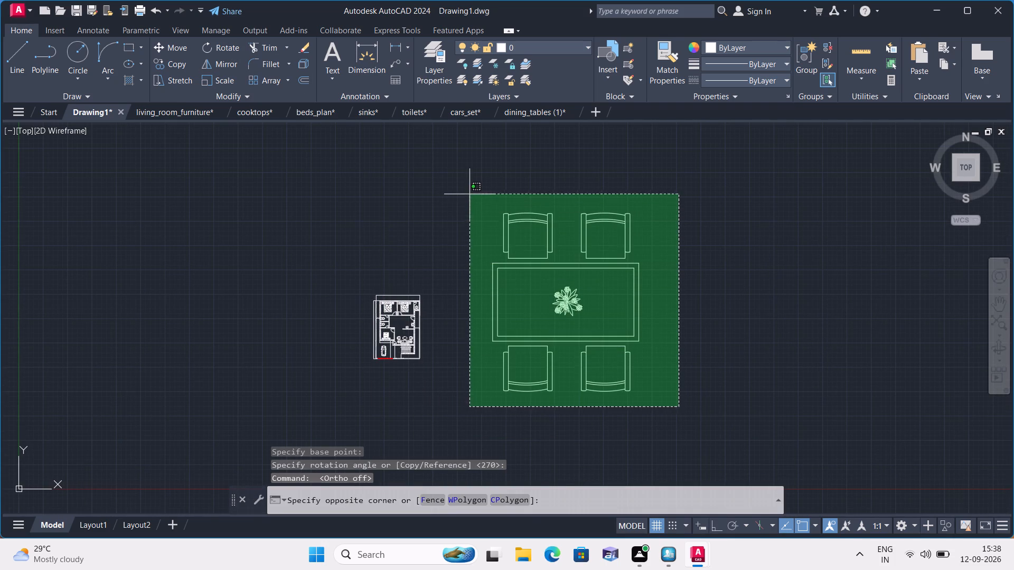
click(470, 192)
click(210, 80)
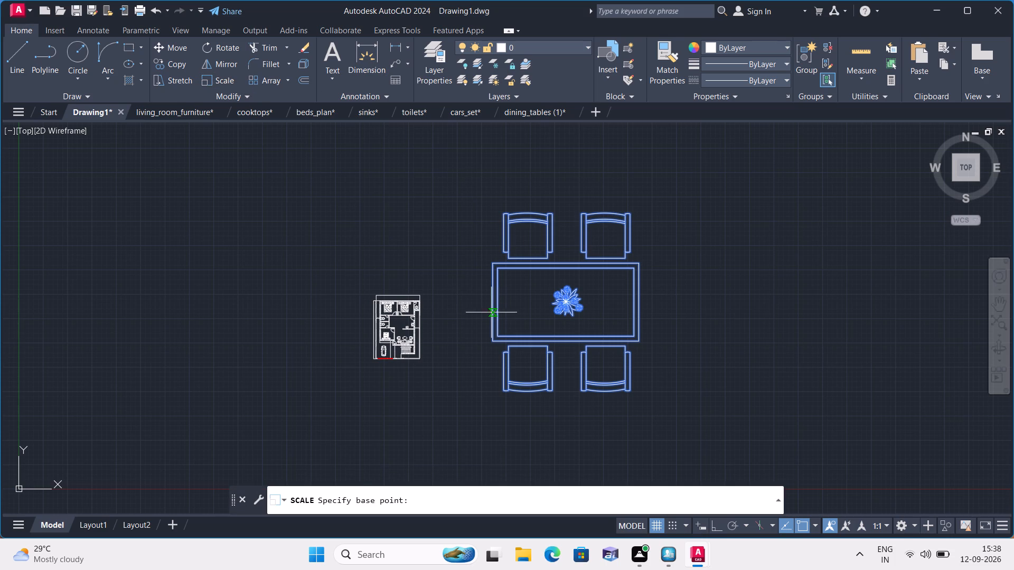
click(510, 306)
click(514, 313)
Move the reduced dining set close to the plan, just outside its east boundary.
click(527, 315)
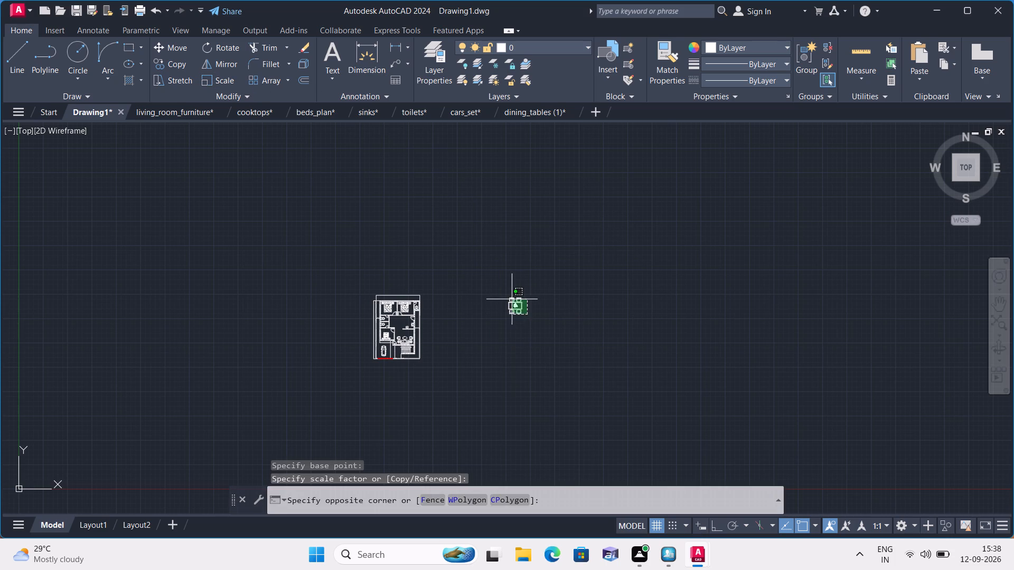
click(499, 291)
click(169, 41)
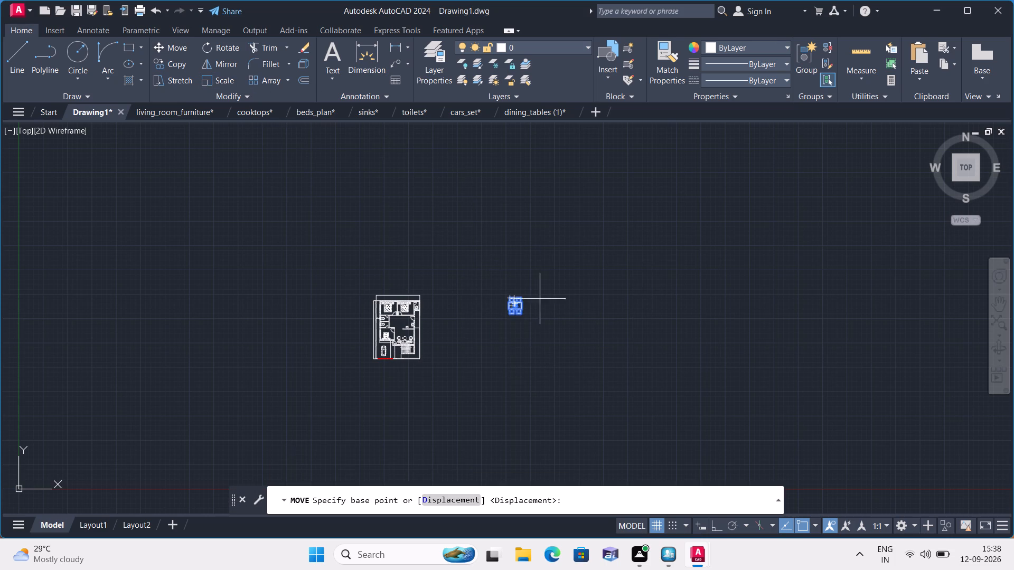
click(512, 306)
scroll(391, 340, up, 4)
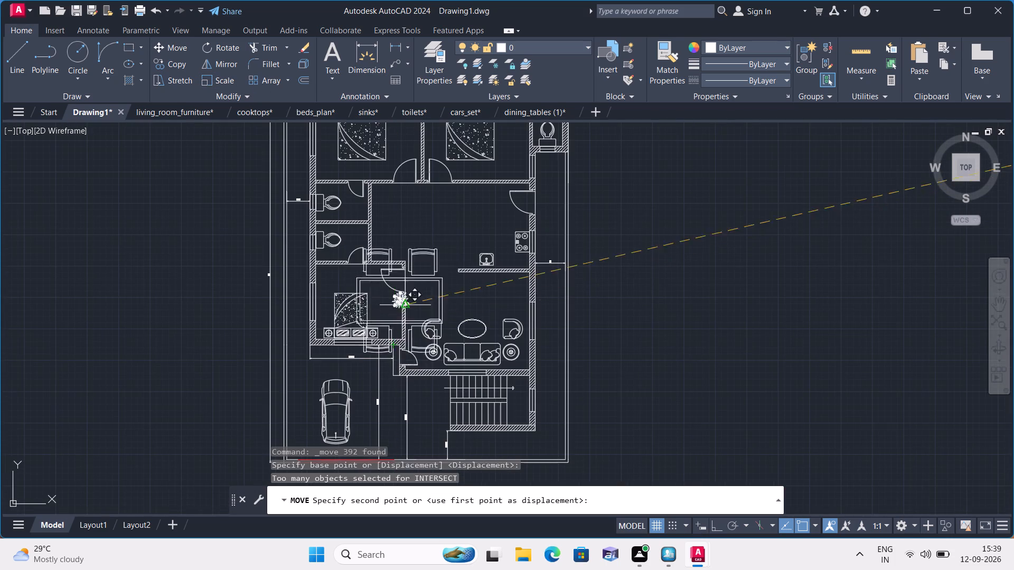
click(672, 284)
Scale the dining set down freehand again about its plant centrepiece until it is about sink-sized.
drag(740, 356, 695, 348)
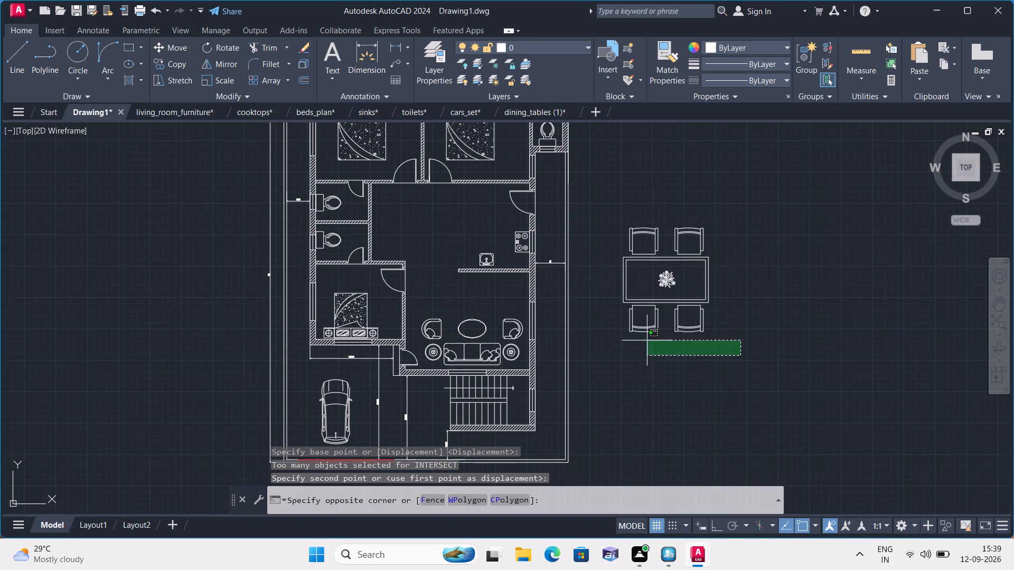
click(607, 220)
click(224, 81)
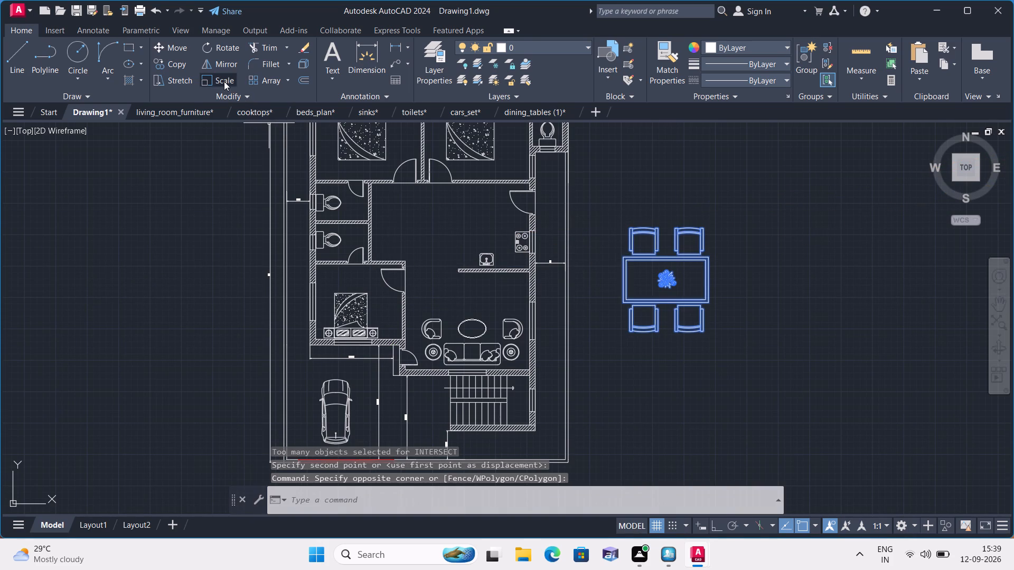
click(662, 281)
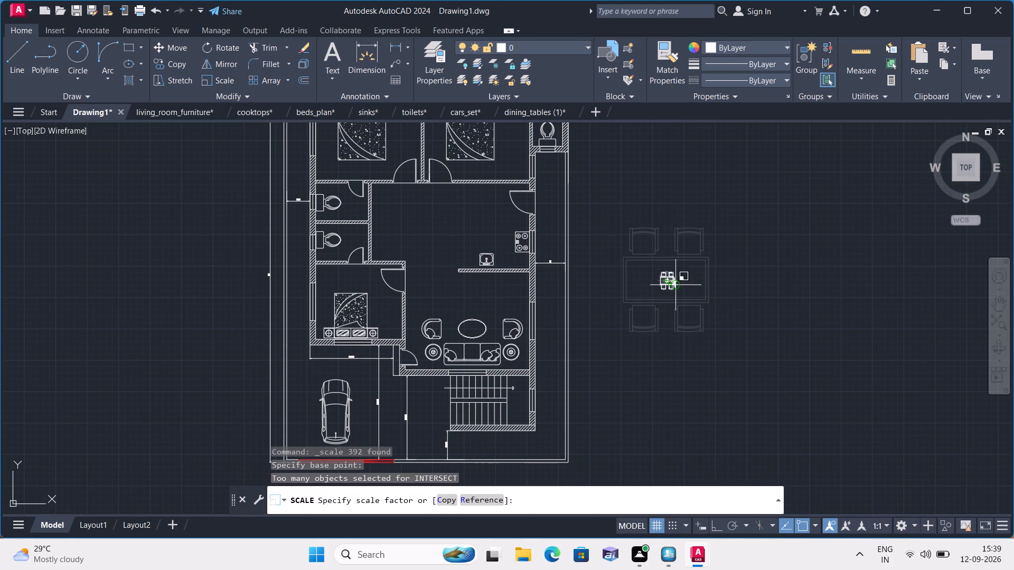
click(675, 283)
Move the small dining set into the central hall, just east of the two toilets on the west side.
drag(703, 298, 683, 295)
click(628, 277)
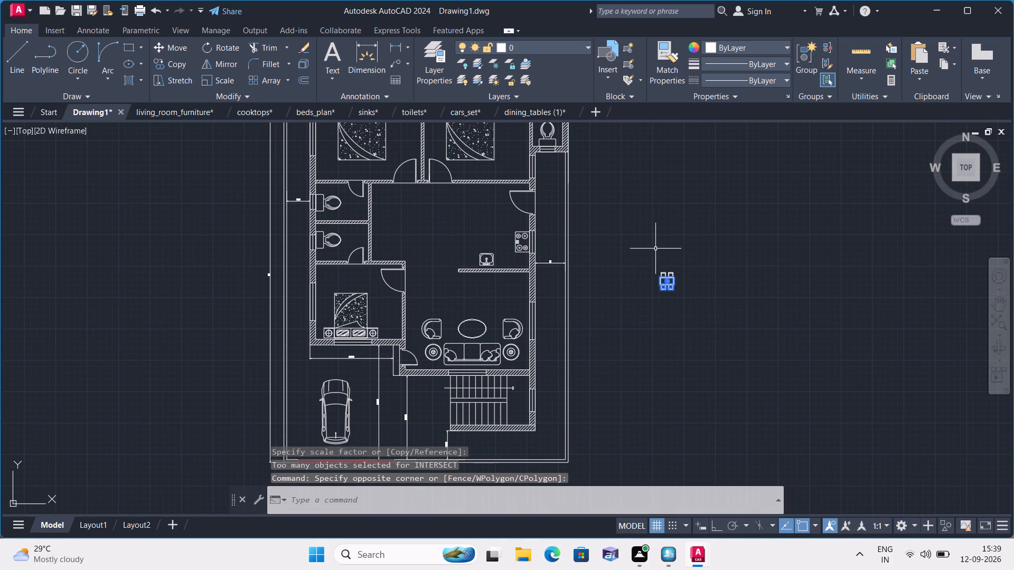
drag(654, 248, 665, 277)
click(707, 319)
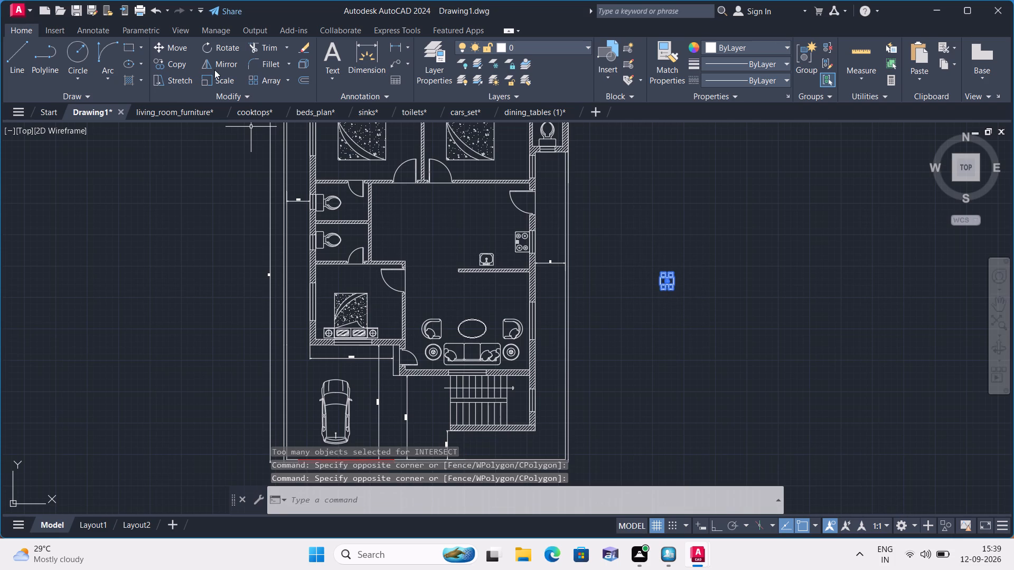
click(176, 51)
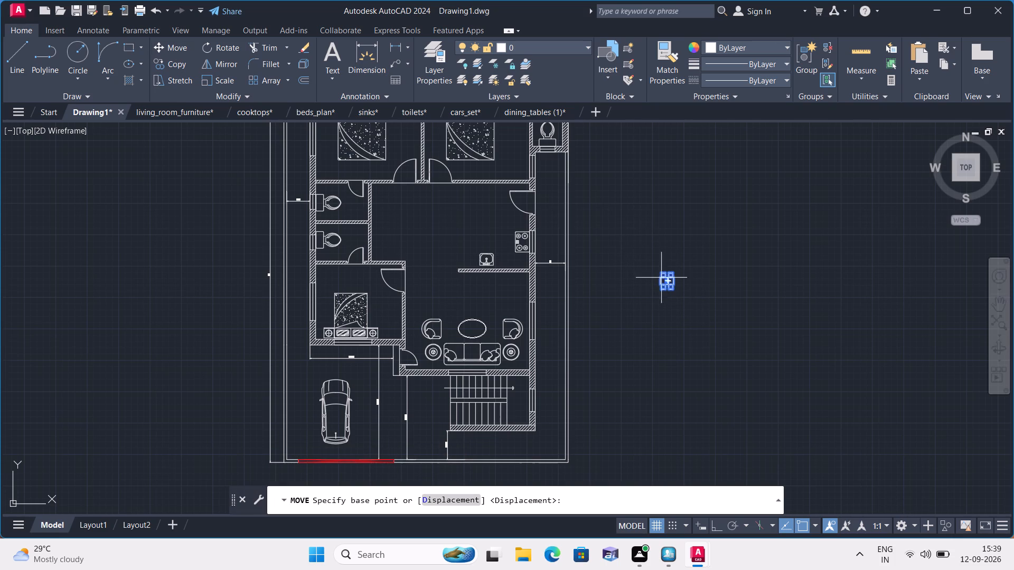
click(665, 280)
click(403, 220)
Scale the dining set up freehand about its centre to roughly twice its size so it suits the hall.
scroll(393, 230, up, 2)
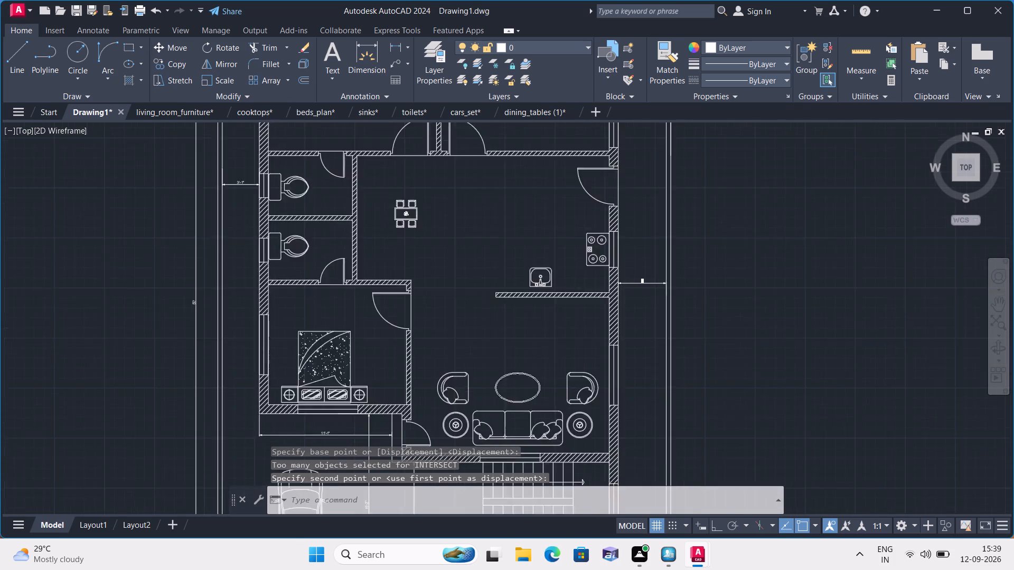
drag(380, 157, 380, 174)
click(448, 253)
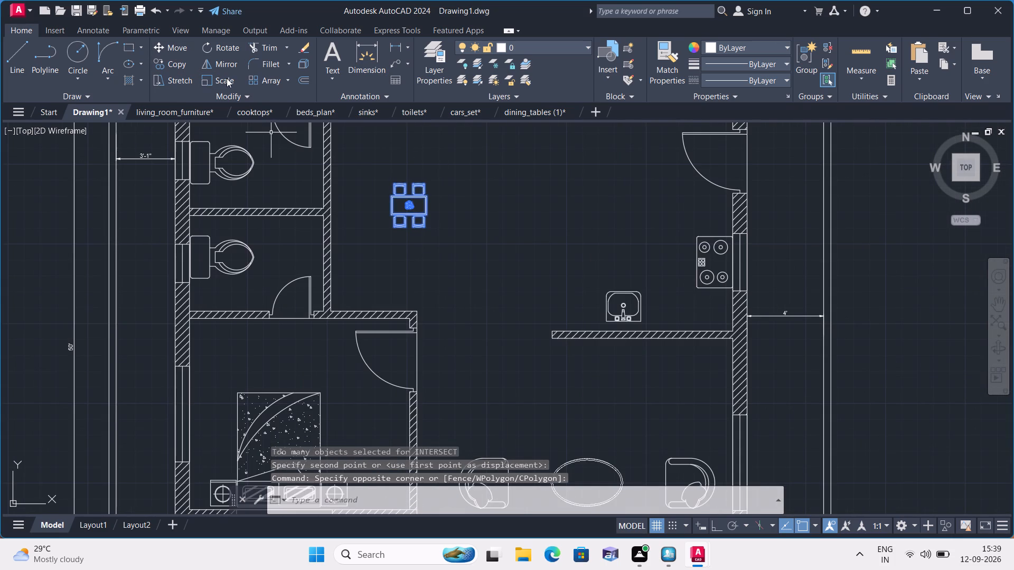
click(227, 77)
click(401, 207)
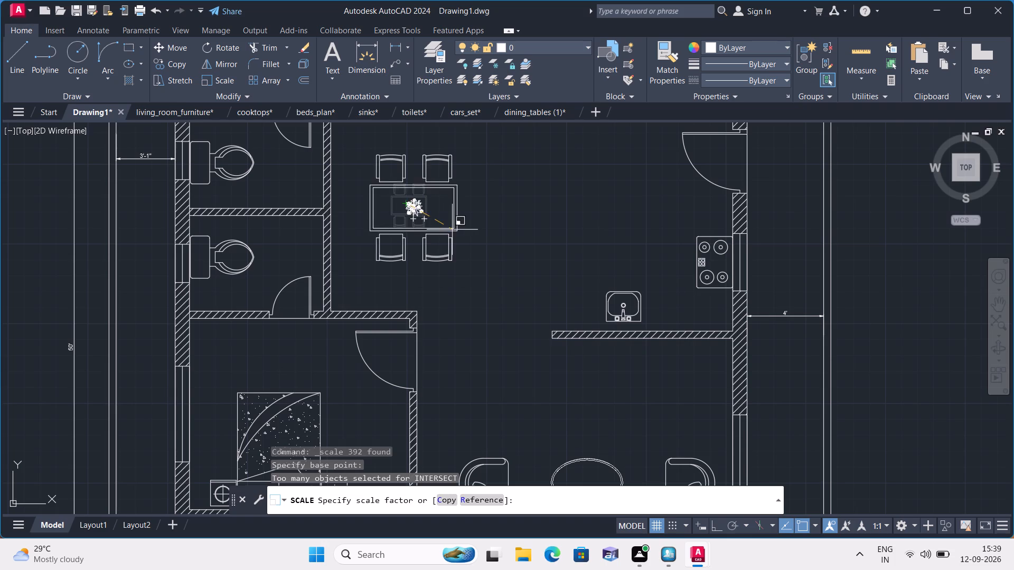
click(453, 230)
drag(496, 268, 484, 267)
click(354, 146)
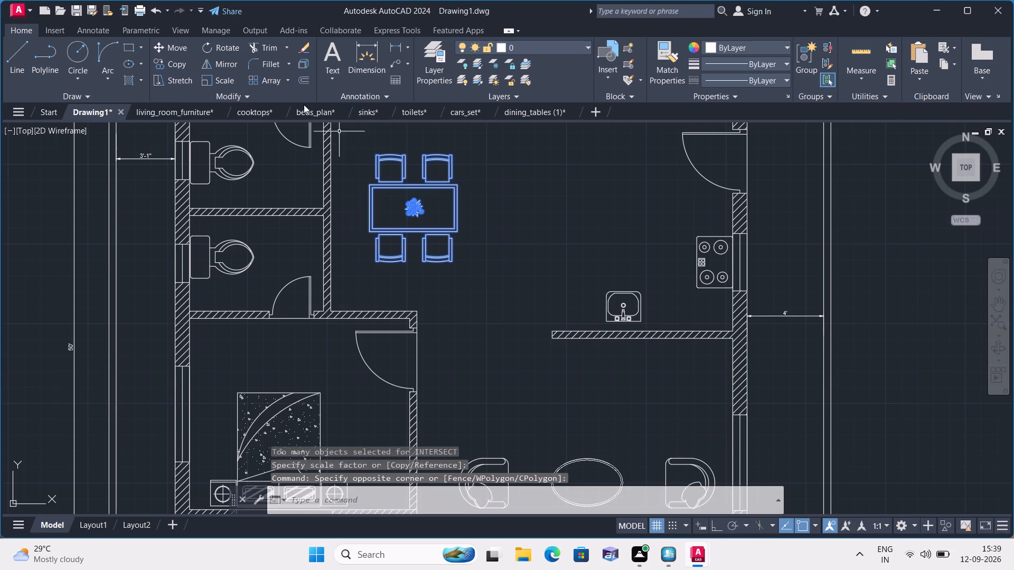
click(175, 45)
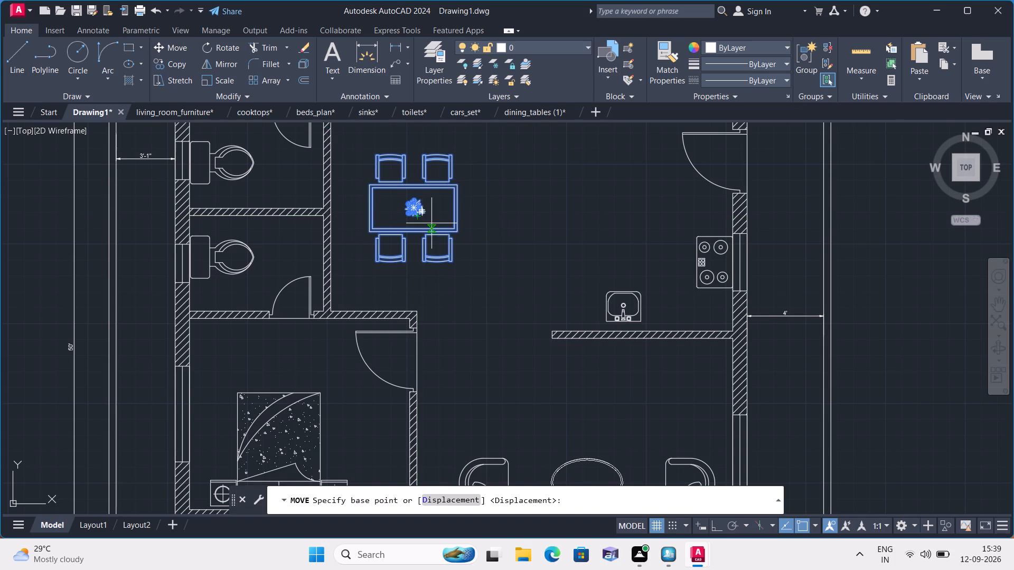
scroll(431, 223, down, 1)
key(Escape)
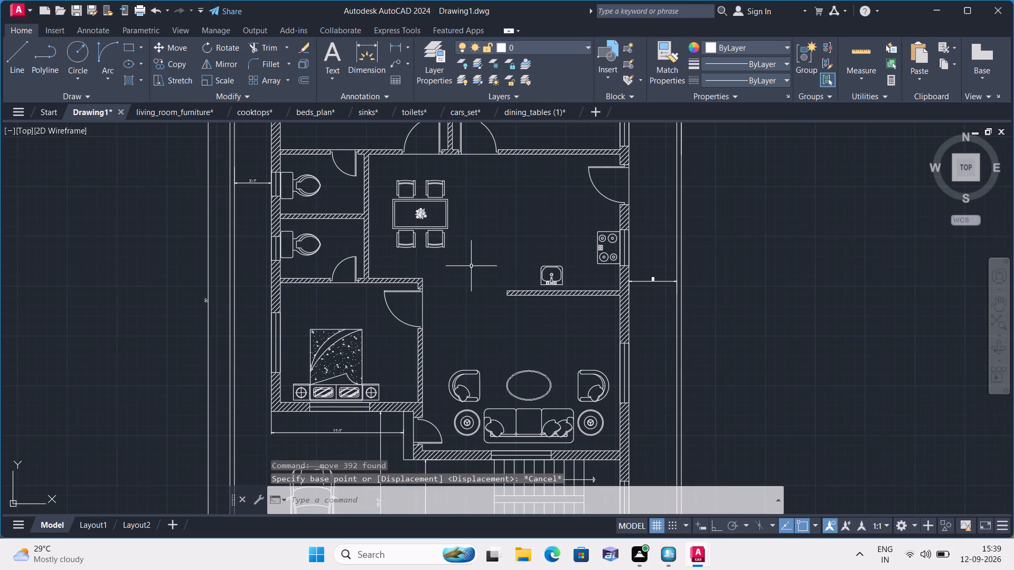
Add a multiline text label east of the plan reading BEDROOM 1 with 14'0"X11'6" on a second line.
scroll(473, 289, down, 1)
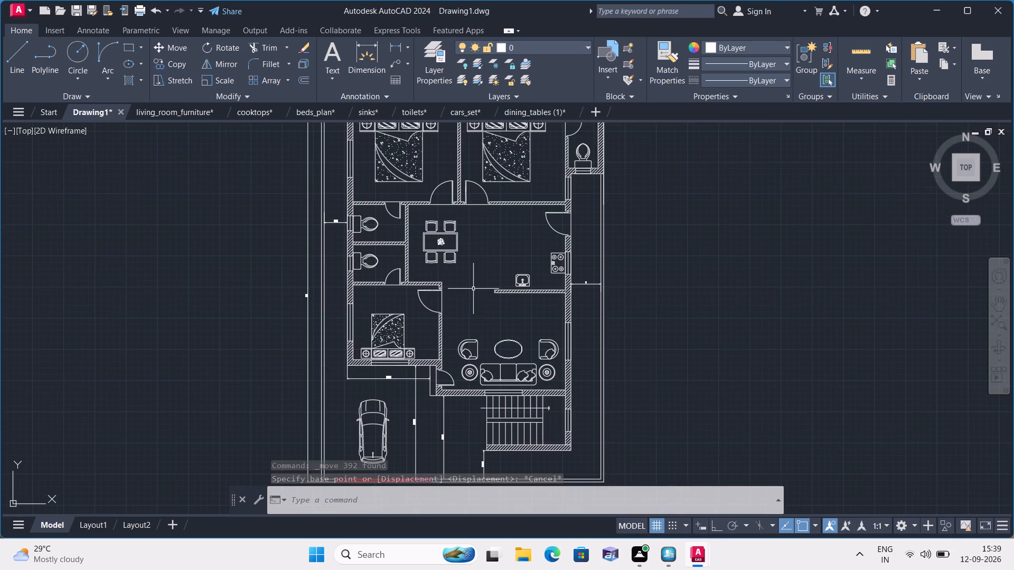
scroll(473, 289, down, 1)
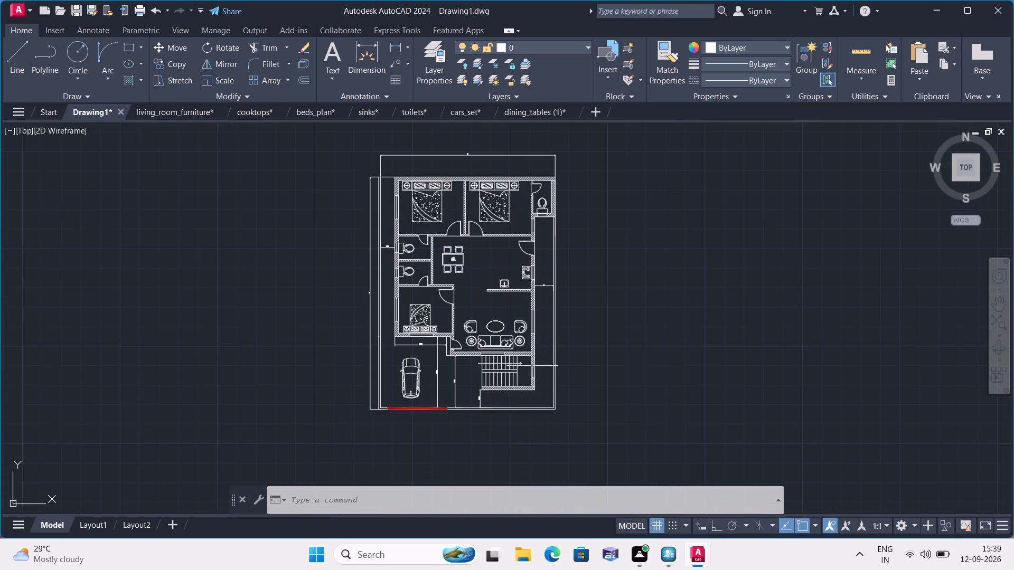
middle_drag(565, 376, 541, 351)
text(mt)
key(space)
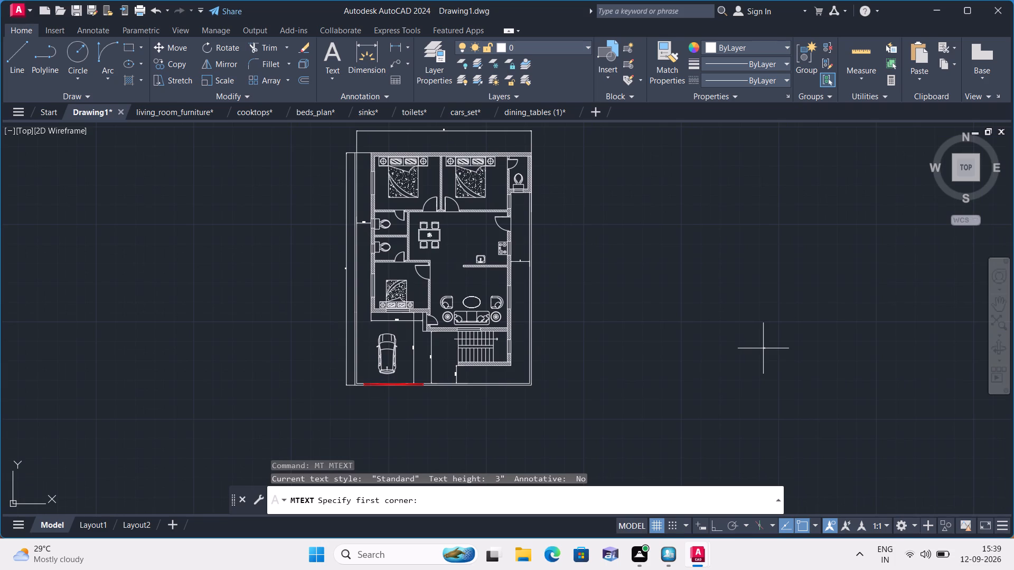
triple_click(649, 331)
click(649, 331)
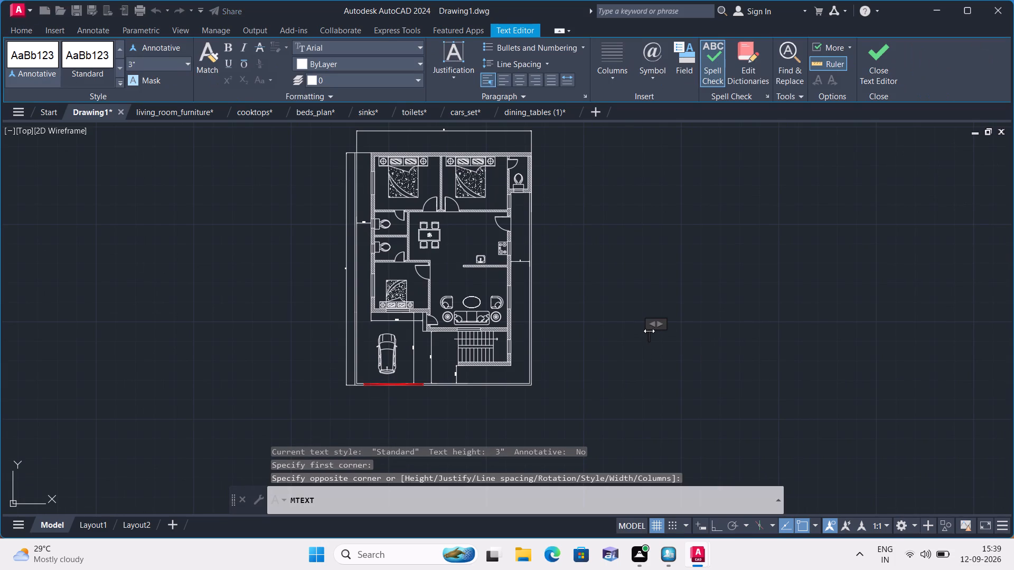
text(bed)
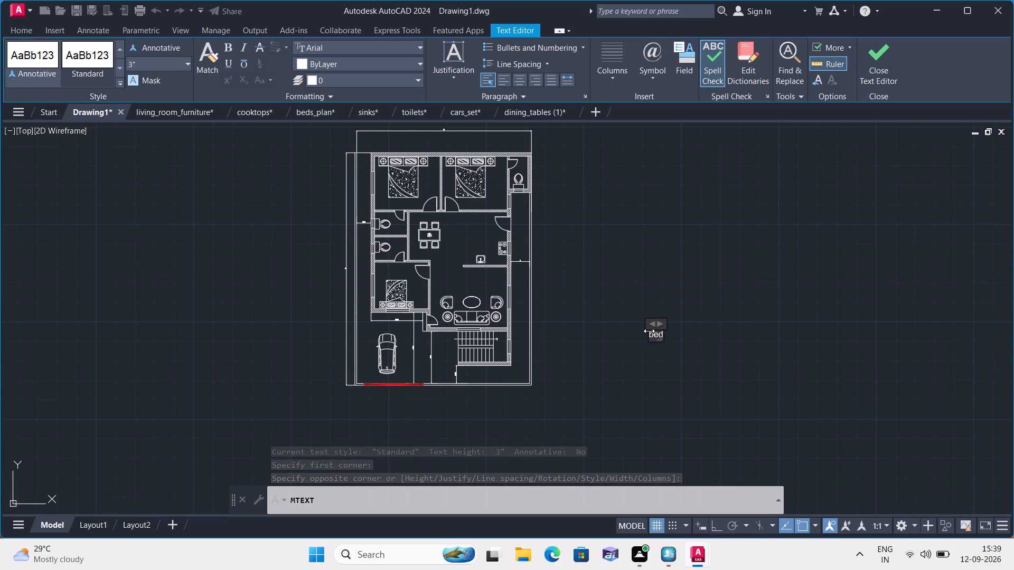
key(BackSpace)
key(BackSpace)
key(BackSpace)
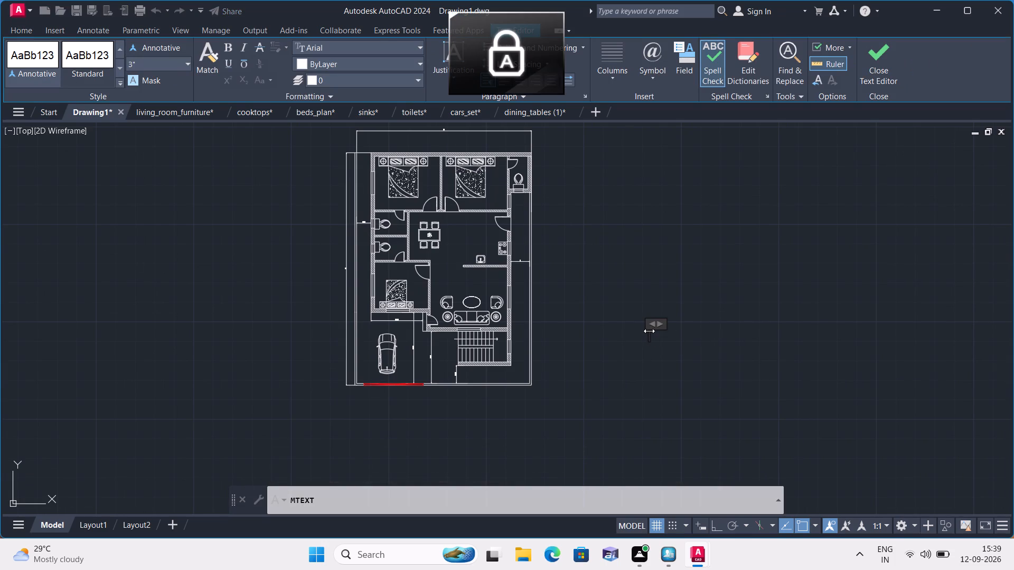
text(BEDROOM)
key(space)
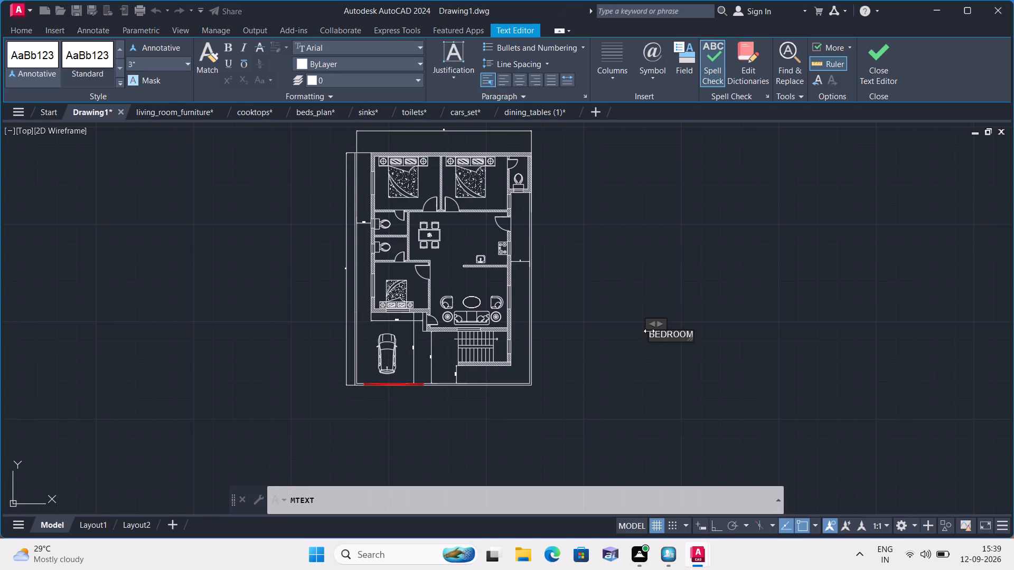
text(1)
key(Return)
text(14'0"X)
text(11'6")
click(655, 382)
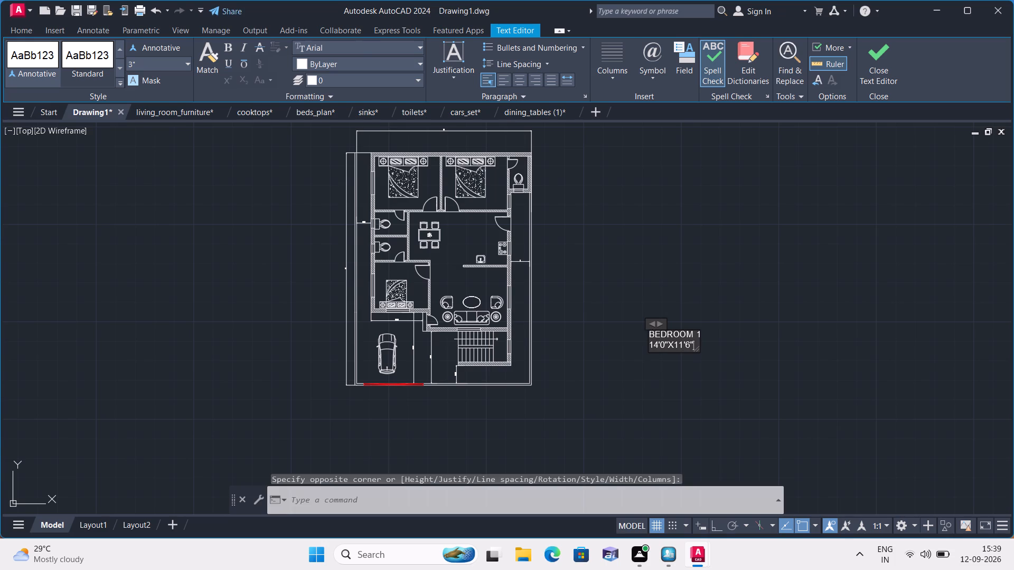
Add a multiline text label southwest of the BEDROOM 1 label reading BEDROOM 2 with 14'0"X11'6" on a second line.
key(space)
triple_click(620, 377)
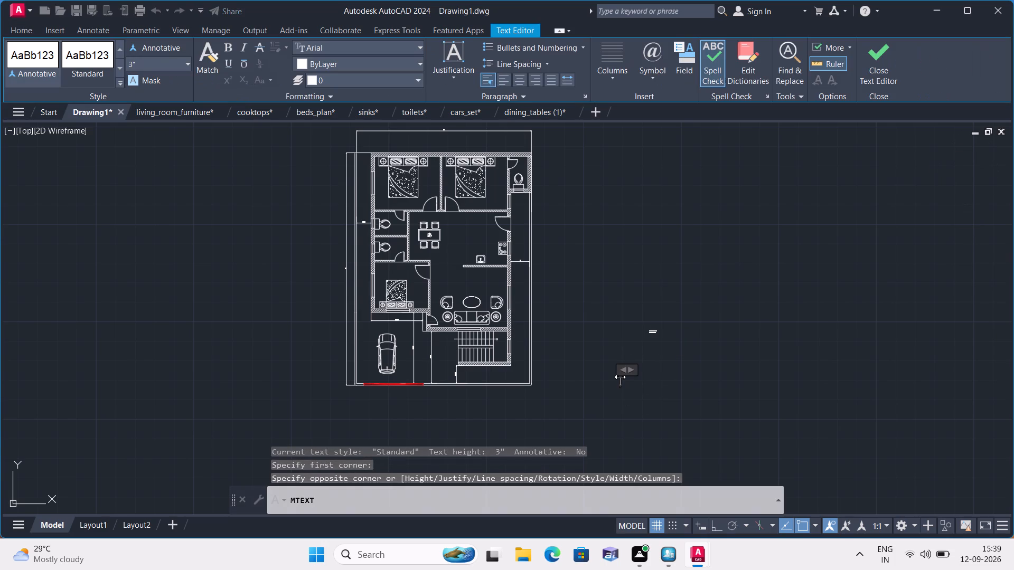
text(BEDROOM)
key(space)
text(2)
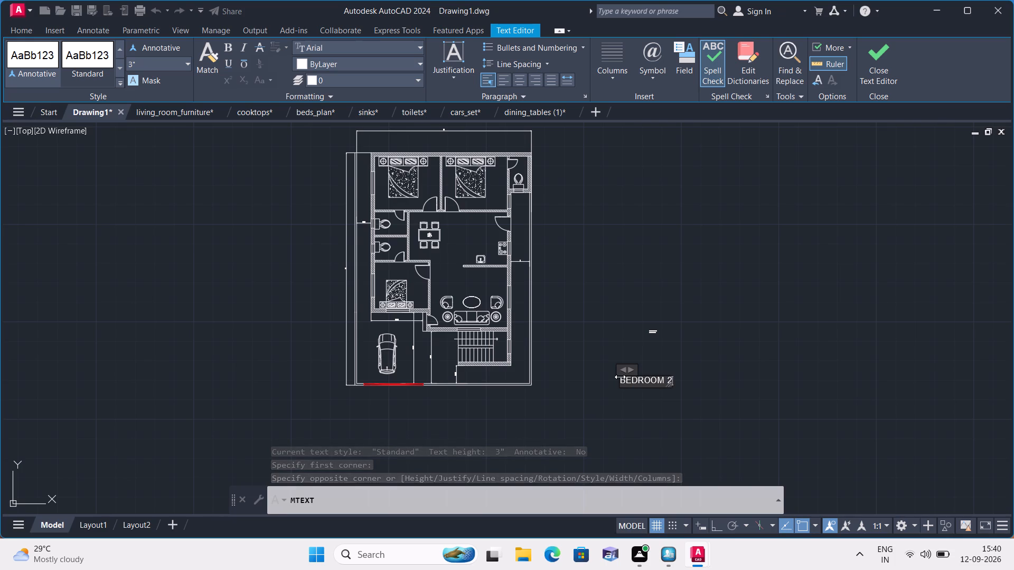
key(Return)
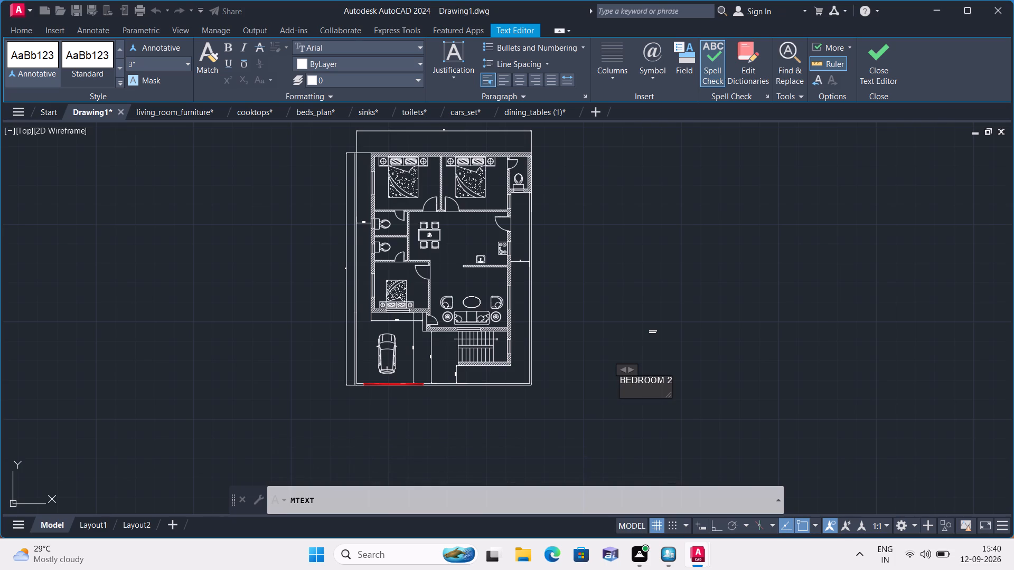
text(14')
text(0"X11'6")
click(592, 411)
Add a multiline text label west of the BEDROOM 1 label reading TOILET with 7'0"X5'0" on a second line.
key(space)
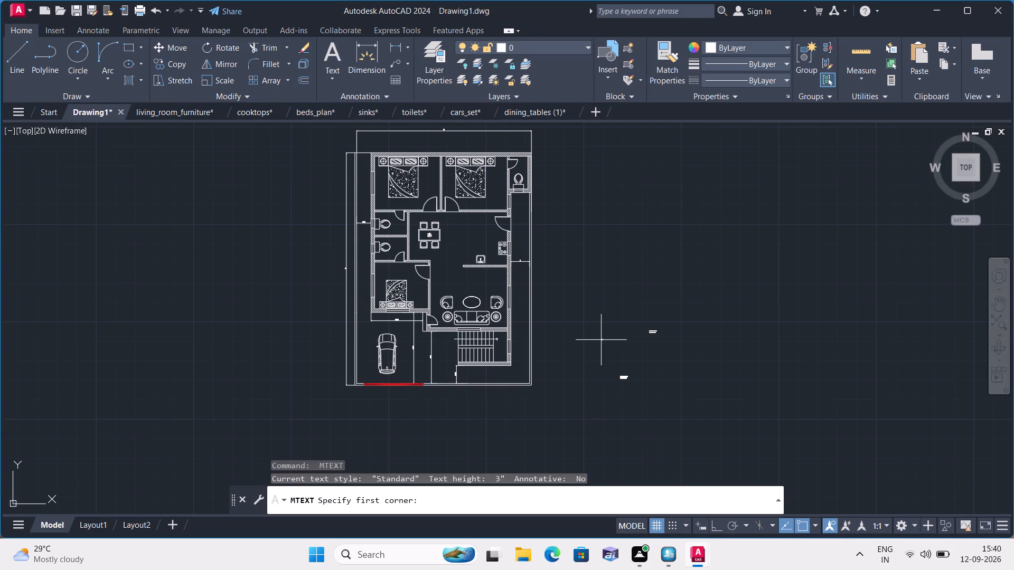
triple_click(601, 340)
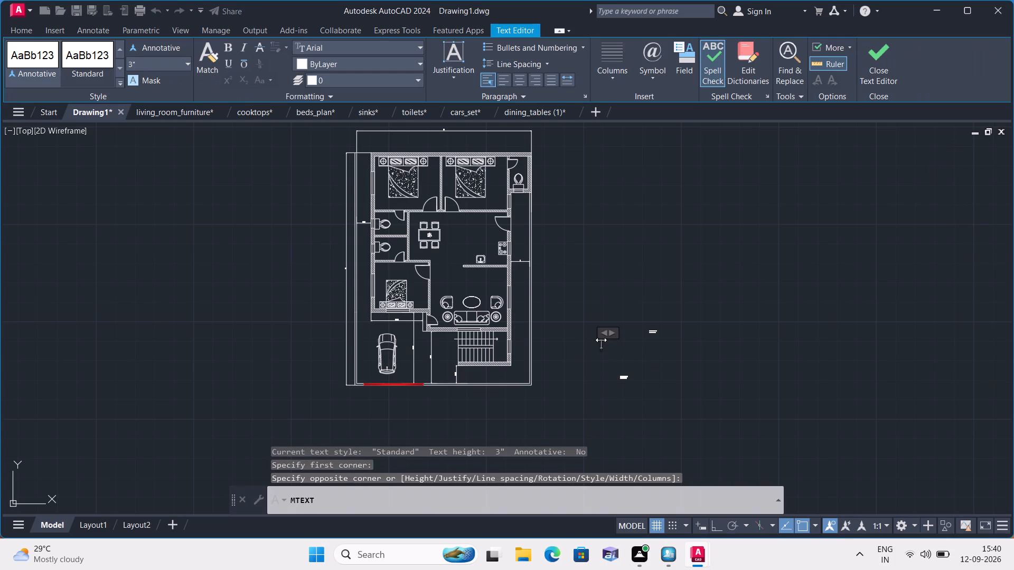
text(TOILET)
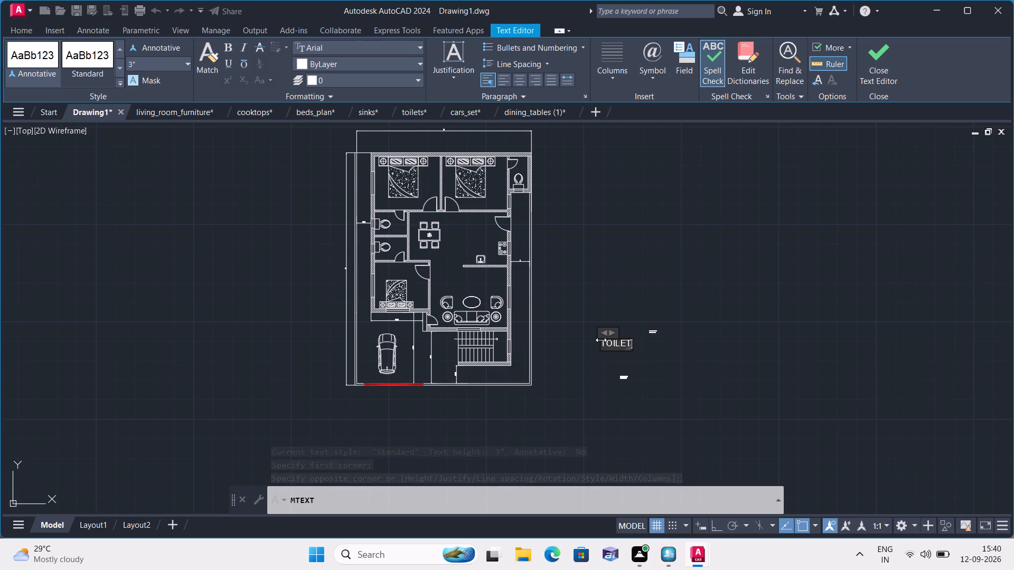
key(Return)
text(7')
text(0"XX)
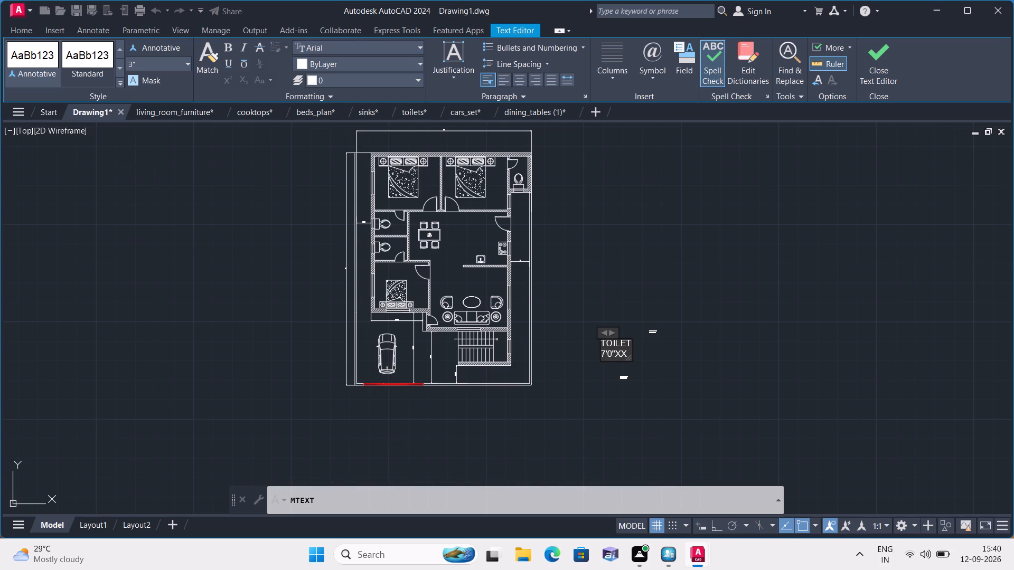
key(BackSpace)
text(5'0")
click(708, 395)
Add a three-line text label just north of the TOILET label reading KITCHEN, &LIVING HALL and 21'0"X11'5".
key(space)
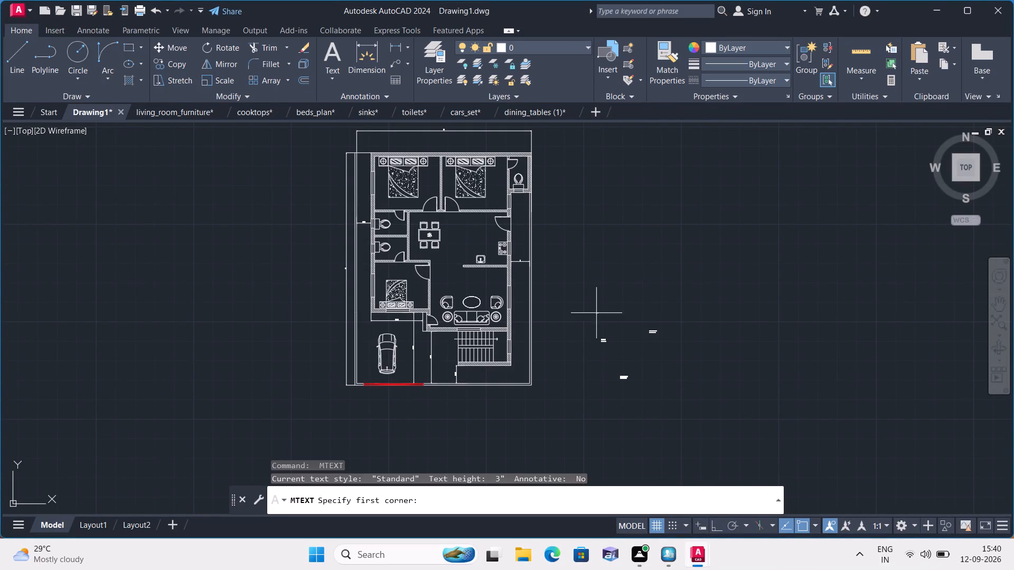
triple_click(608, 296)
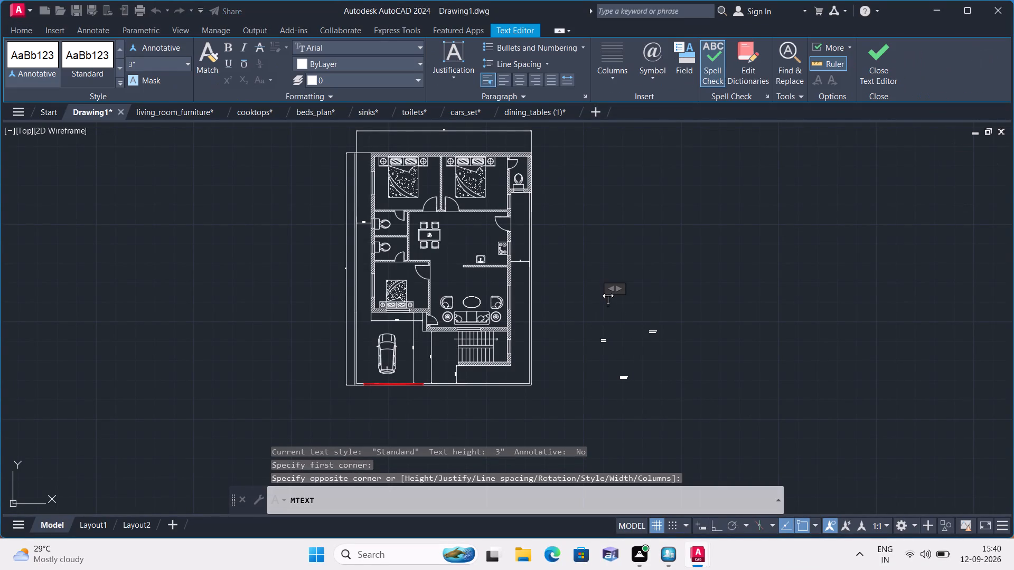
text(KITCHEN)
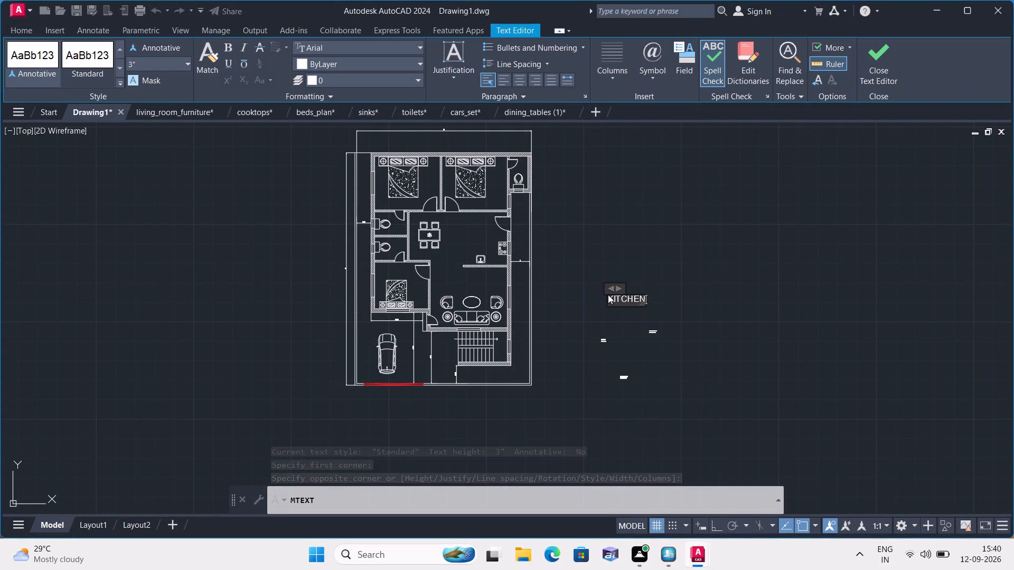
key(Return)
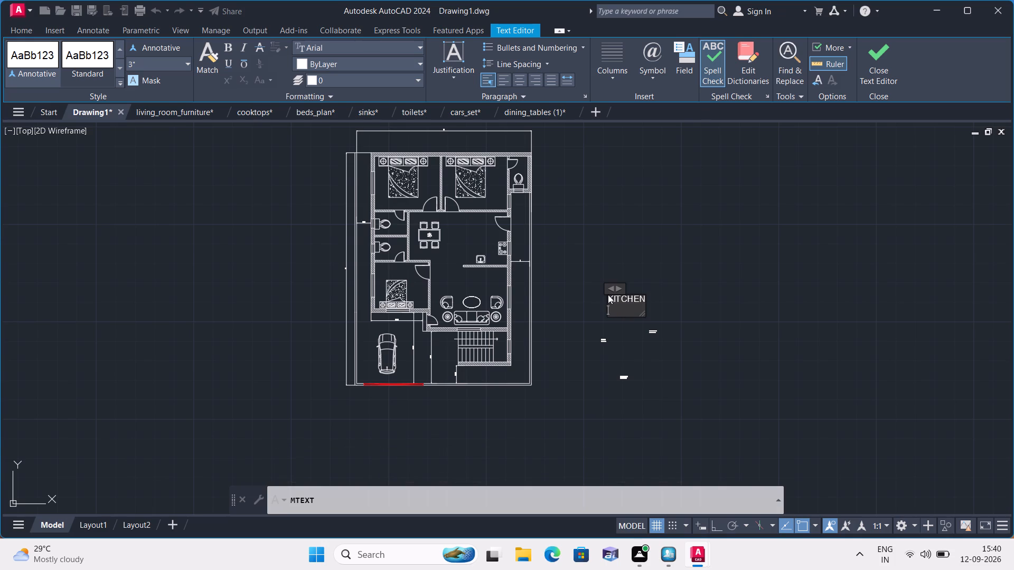
key(ctrl+7)
key(shift+ampersand)
text(LIVING HALL)
key(Return)
text(21')
text(0"X)
text(11'5")
click(654, 264)
Add a multiline text label east of the kitchen label reading DRAWING HALL with 16'0"X13'0" on a second line.
key(space)
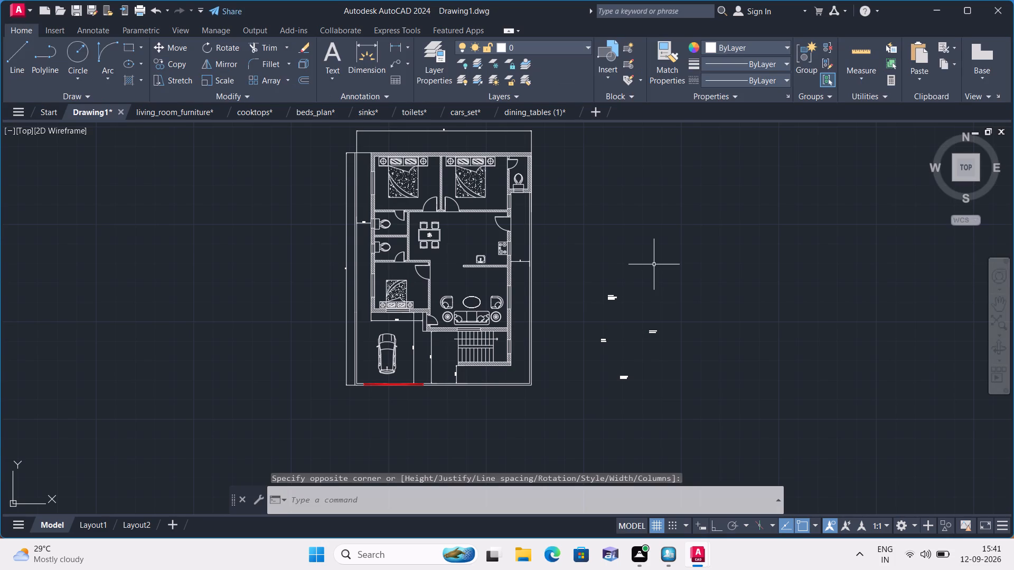
triple_click(662, 289)
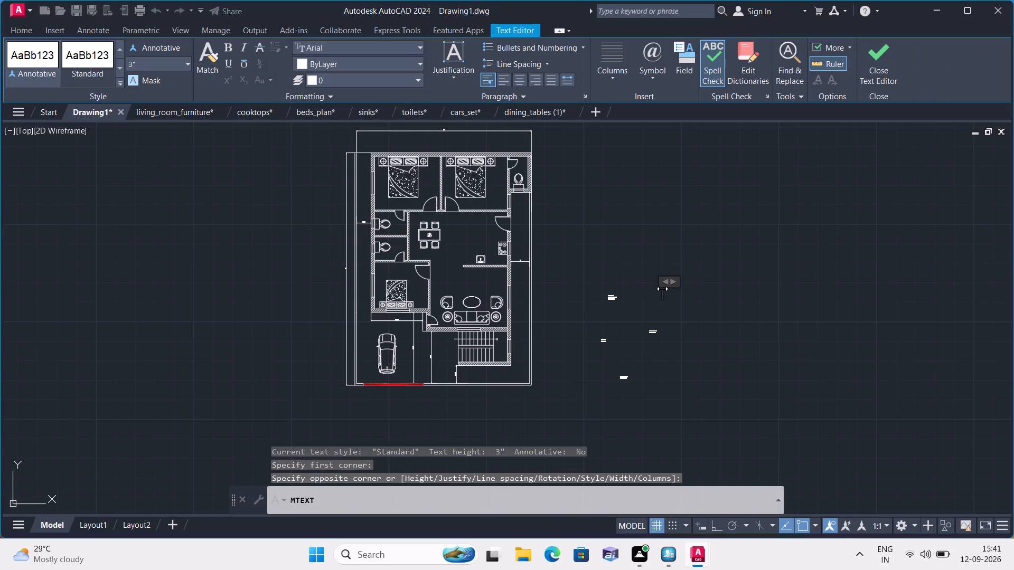
key(b)
key(BackSpace)
text(DRAWING)
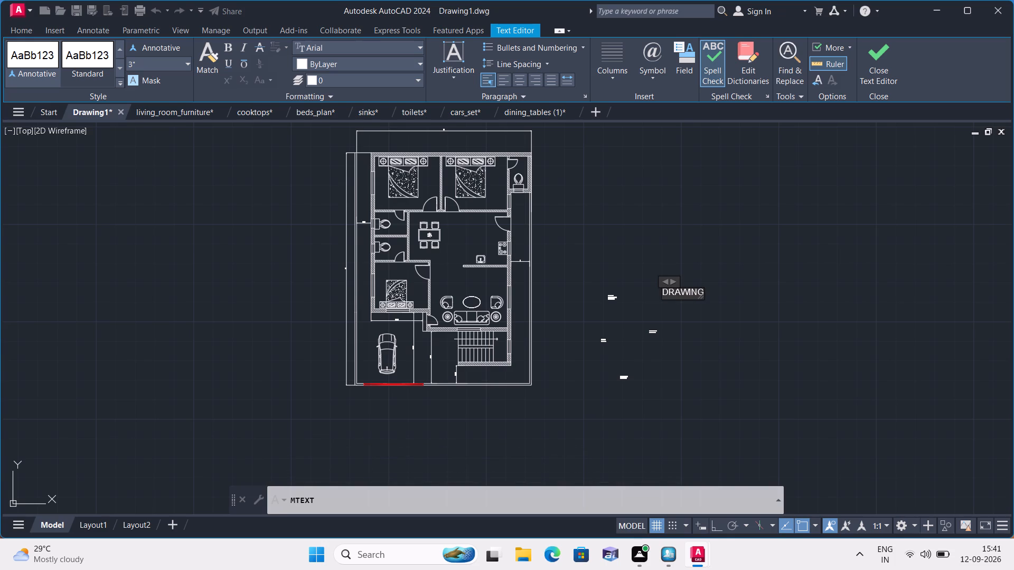
key(space)
text(HALL)
key(Return)
text(16')
text(0"X)
text(13'0")
click(690, 327)
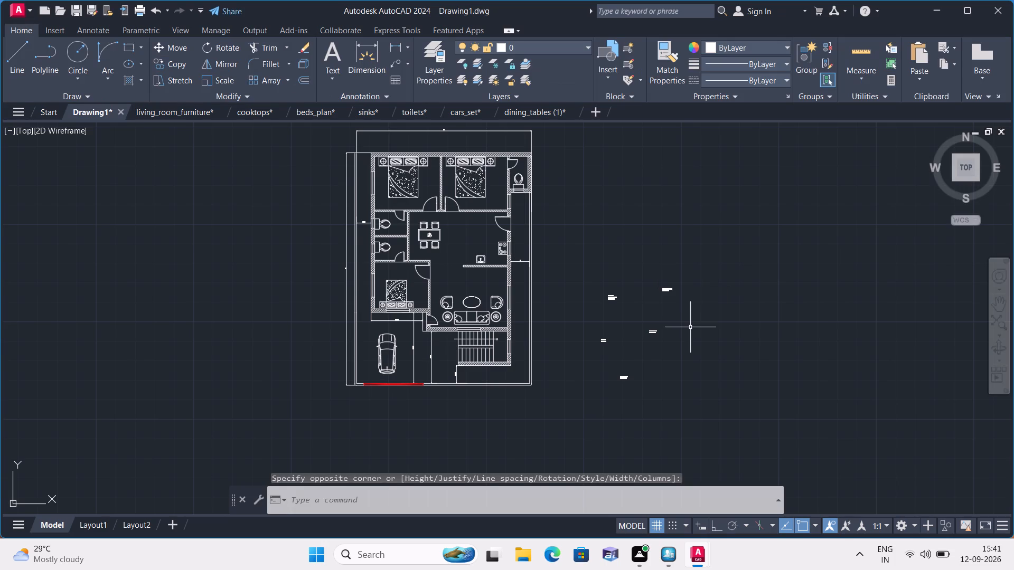
Add a multiline text label east of the BEDROOM 1 label reading GUEST ROOM with 11'6"X10'0" on a second line.
key(space)
triple_click(684, 332)
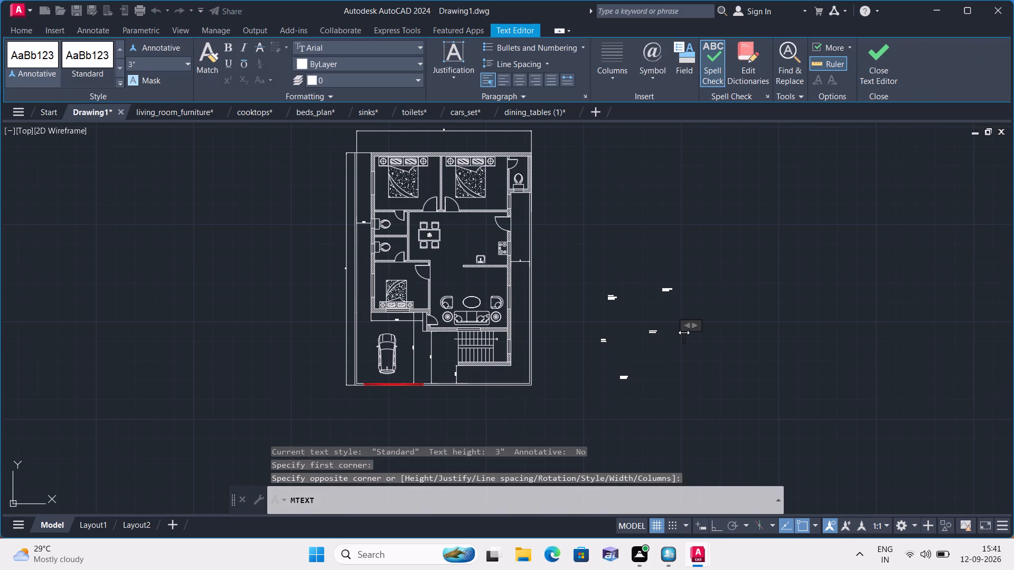
text(GUESTB)
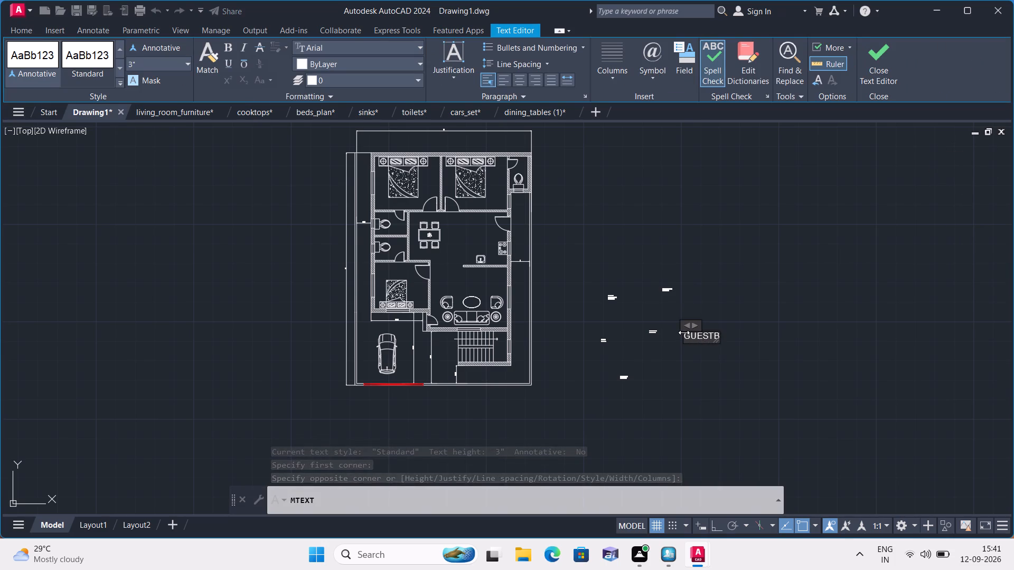
key(BackSpace)
key(space)
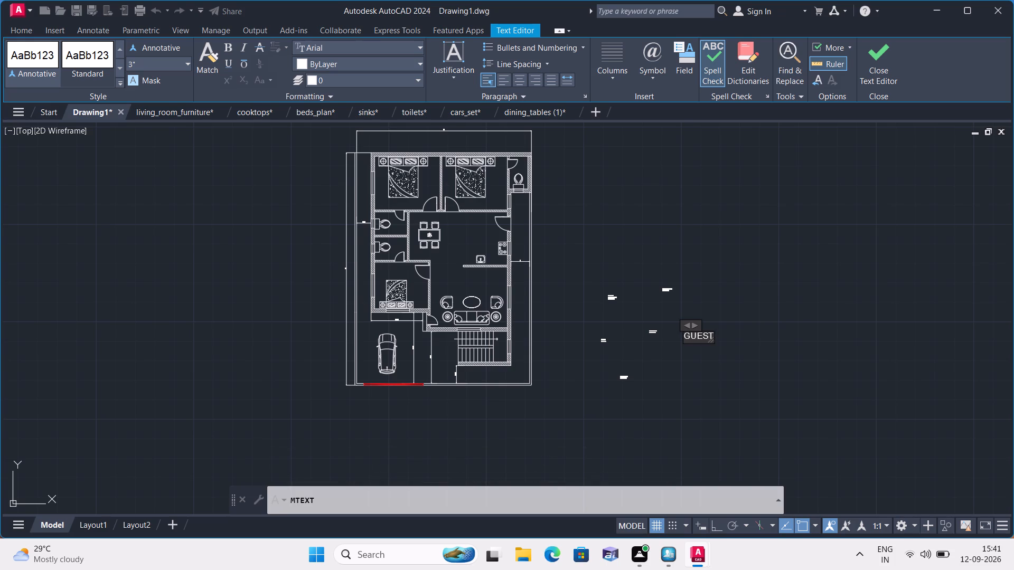
text(ROOM)
key(Return)
text(11'6"X)
text(10'0")
click(682, 370)
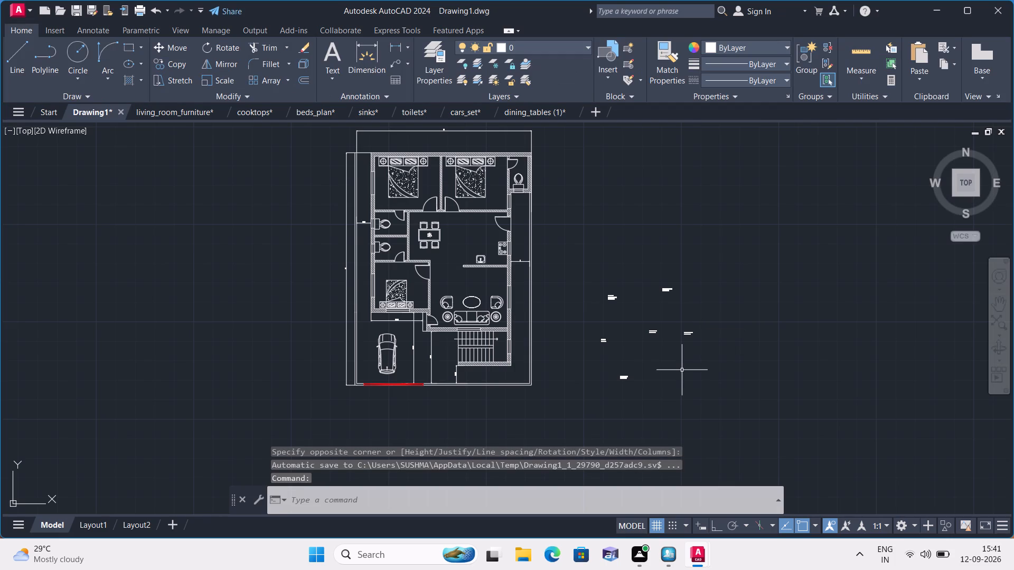
Add a multiline text label south of the GUEST ROOM label reading TOILET with 4'0"X7'0" on a second line.
key(space)
triple_click(682, 370)
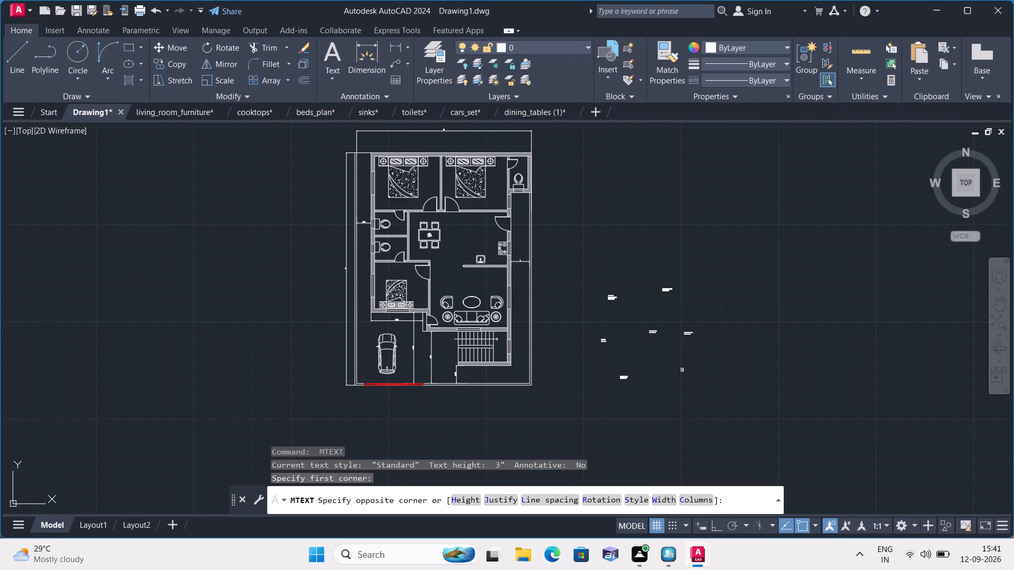
click(682, 370)
text(TOILET)
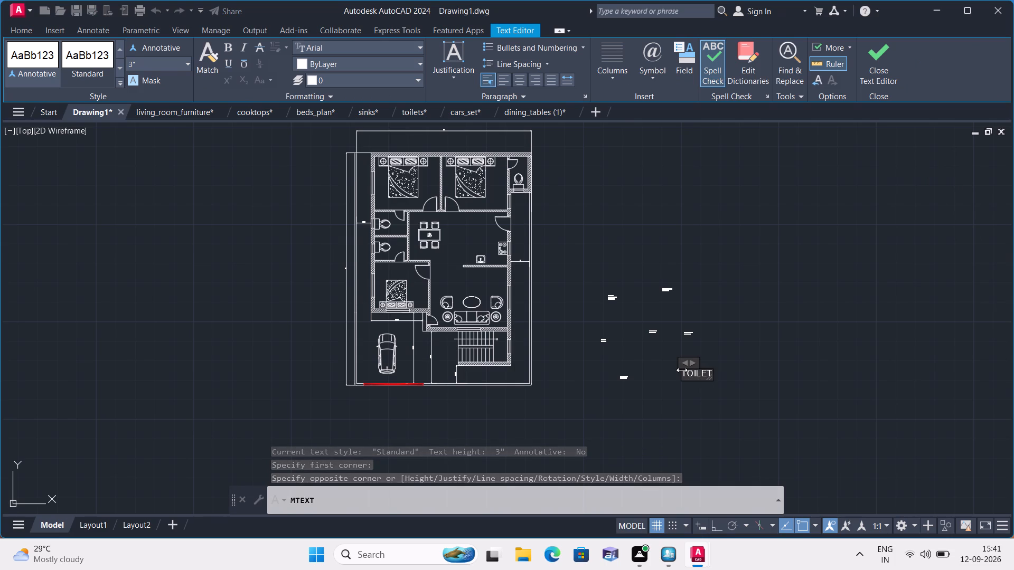
key(Return)
text(4'0"X)
text(7'0")
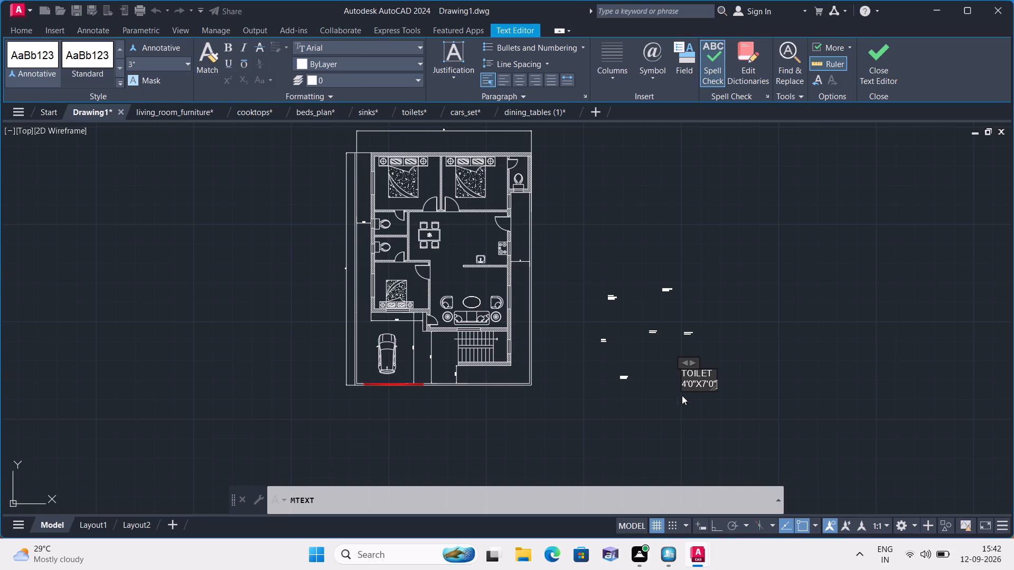
click(680, 398)
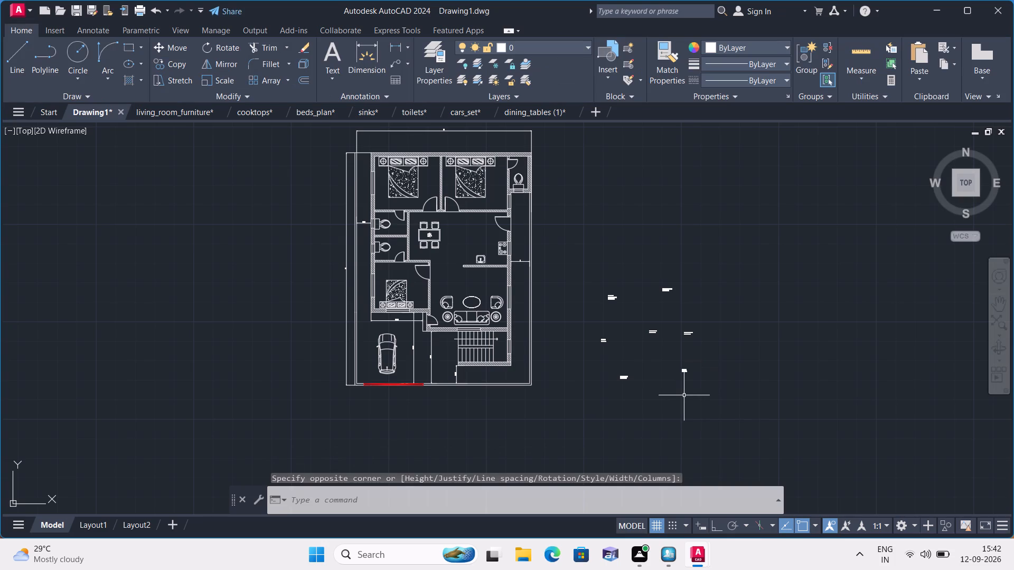
Add a multiline text label reading PASSAGE just south of the 4'0"X7'0" TOILET label.
key(space)
triple_click(684, 395)
text(PASSAGE)
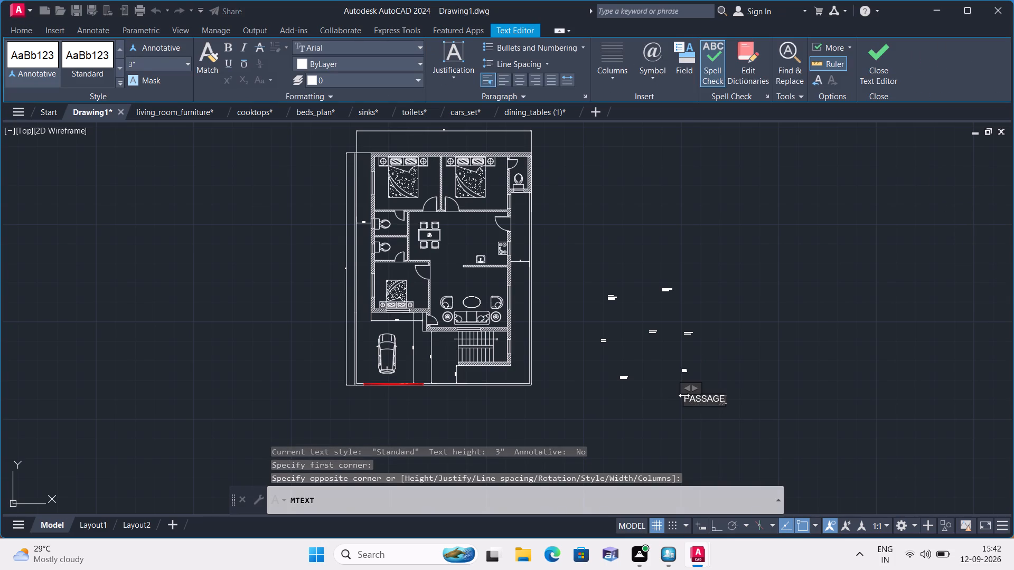
click(722, 417)
Add a multiline text label reading GROUND FLOOR PLAN just south of the PASSAGE label.
key(space)
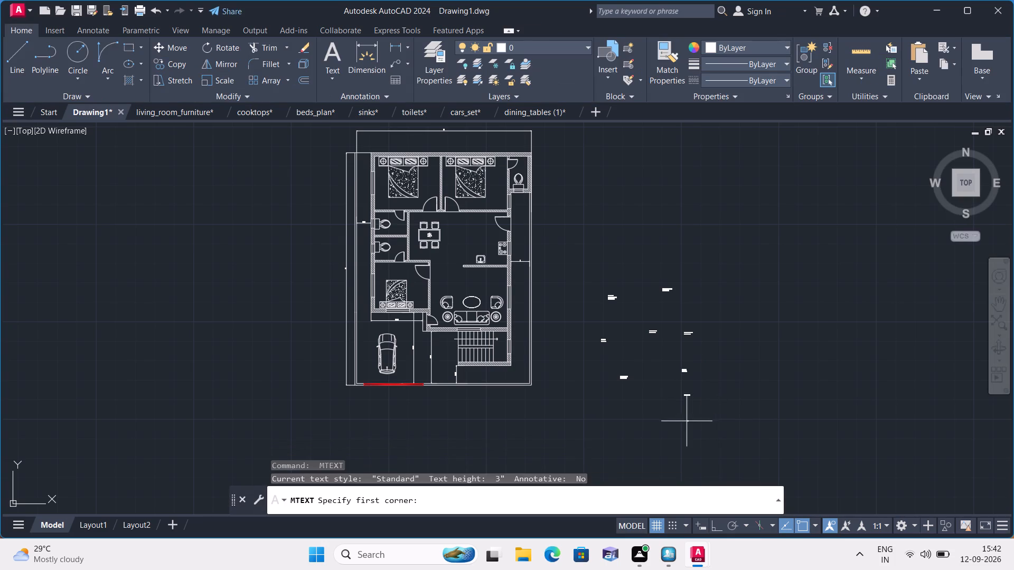
triple_click(687, 421)
text(GROUN)
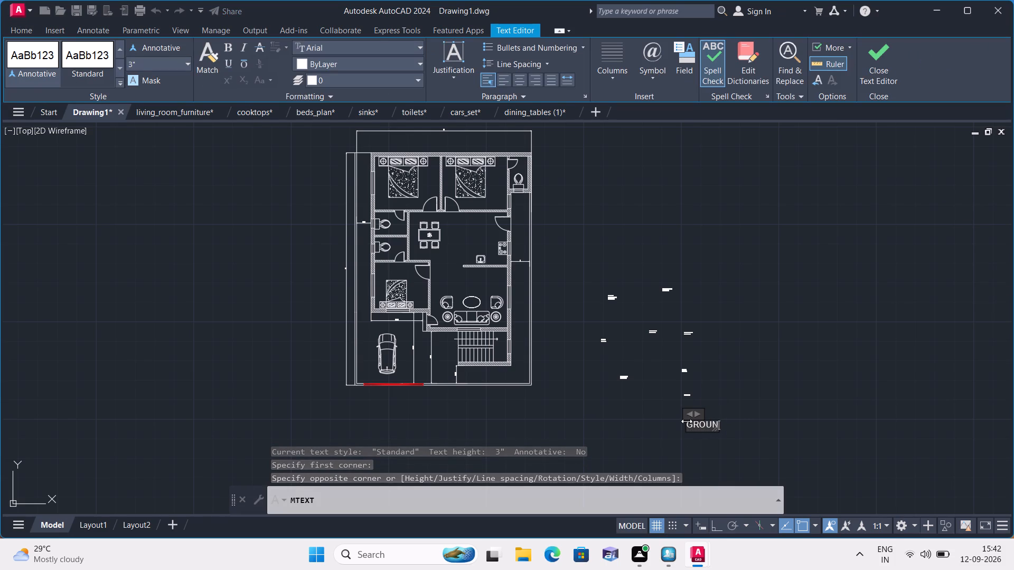
text(D)
key(space)
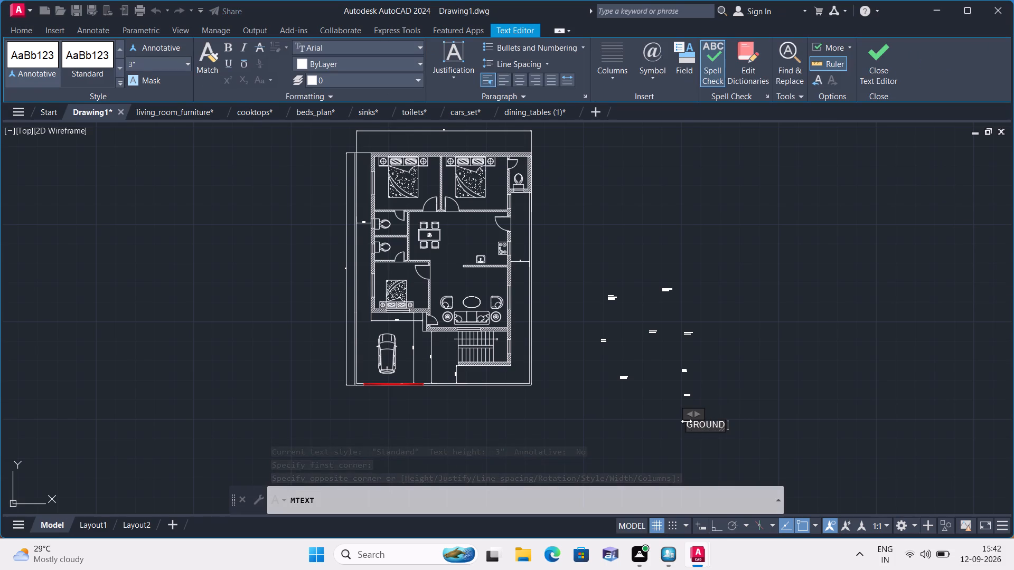
text(FLOOR PLAN)
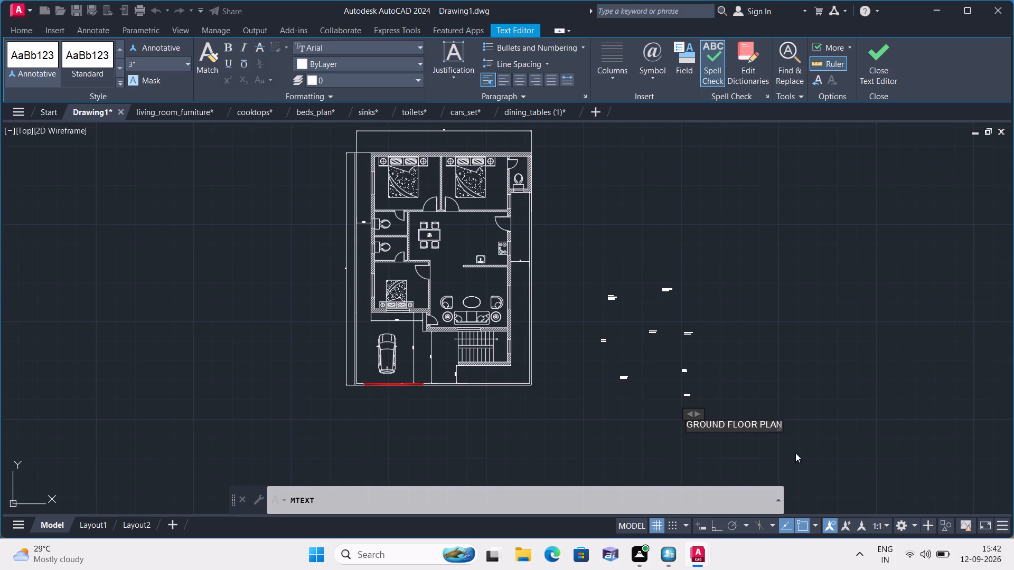
click(796, 422)
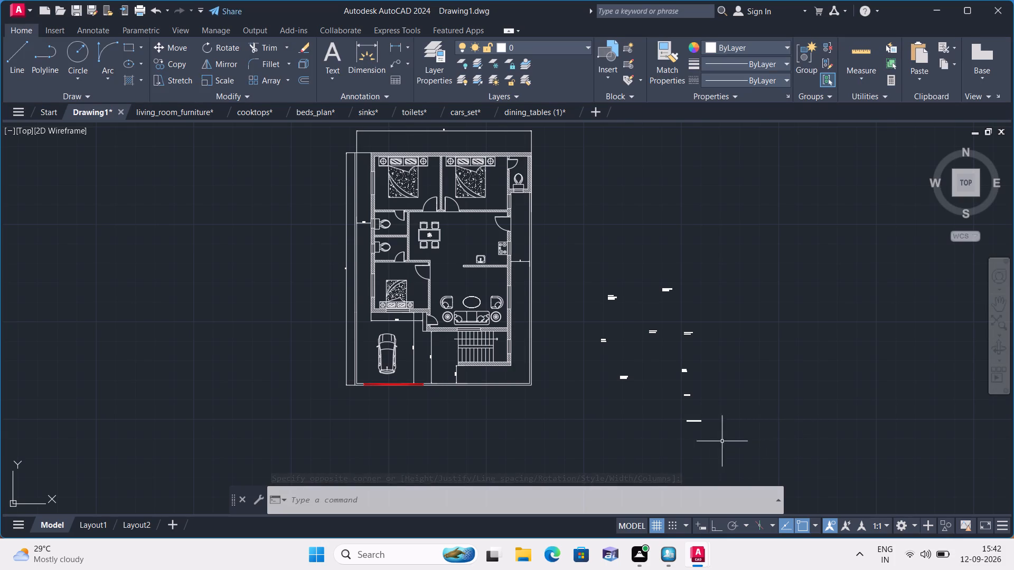
Add a multiline text label reading GARDEN southwest of the GROUND FLOOR PLAN label.
key(space)
triple_click(626, 445)
click(626, 445)
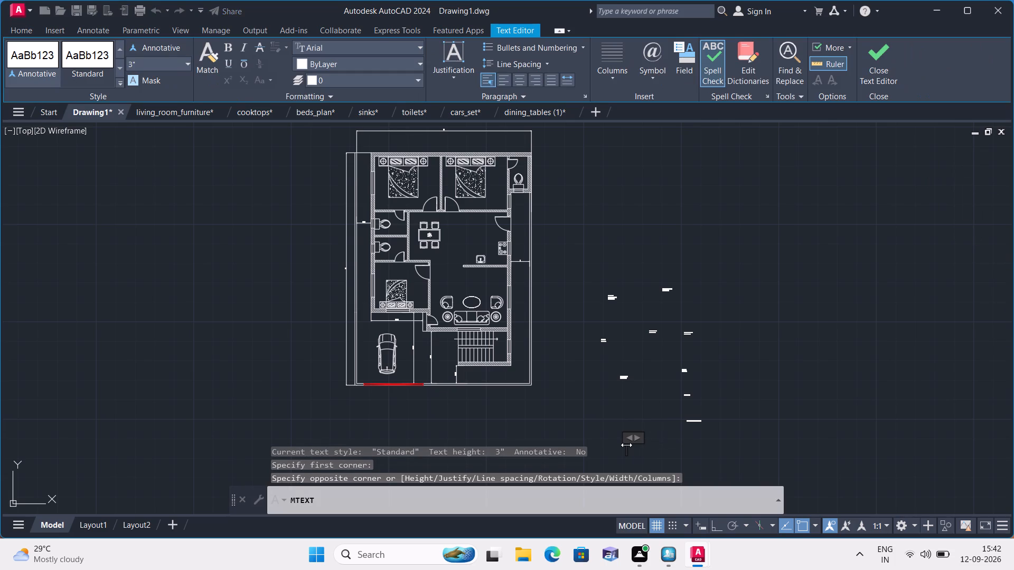
text(GA)
text(RDEN)
click(656, 422)
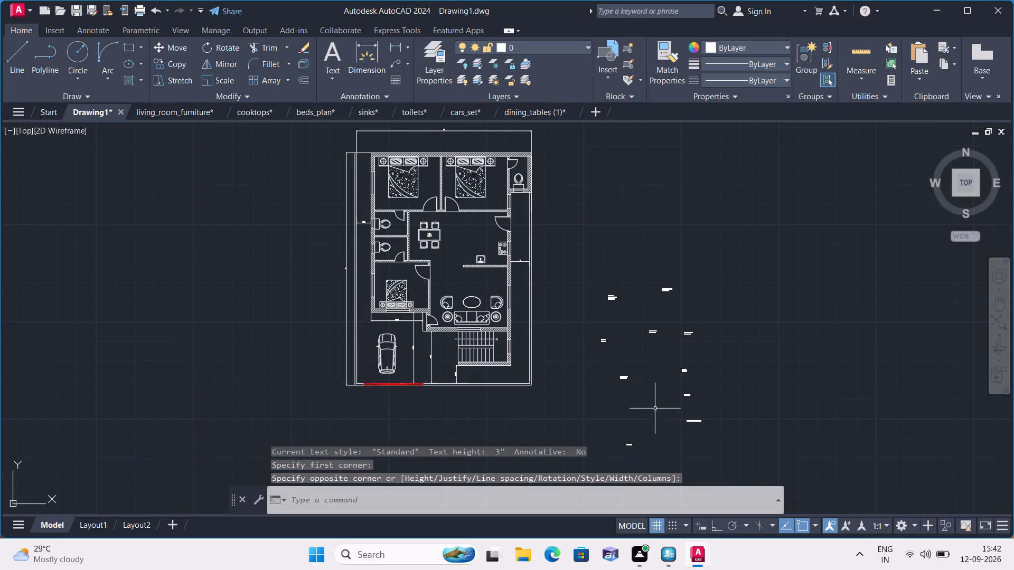
Add a one-line title north of the room labels reading 38X50{sq ft}HOUSE PLAN -WEST FACE-FP1317.
key(space)
triple_click(636, 251)
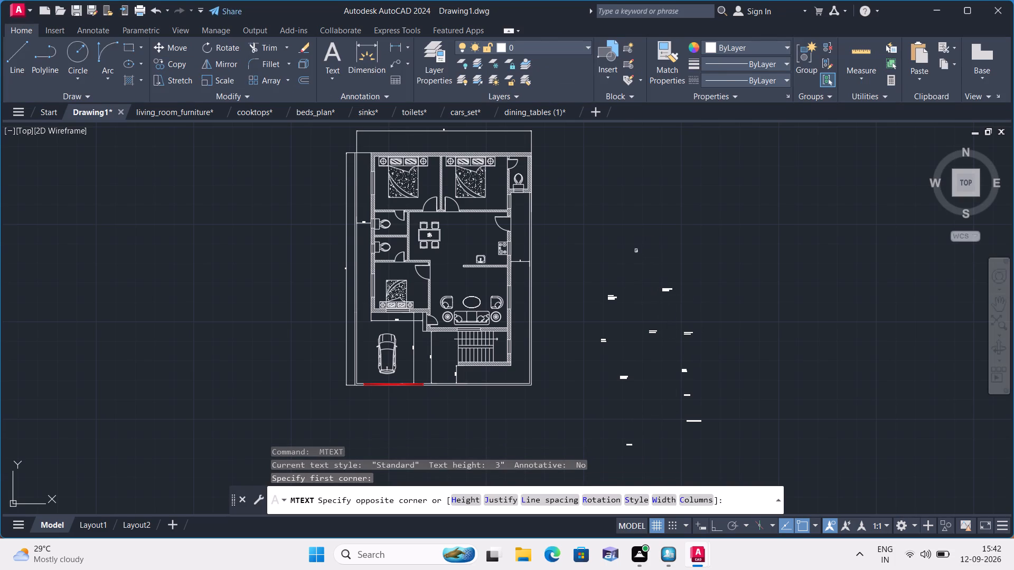
text(38)
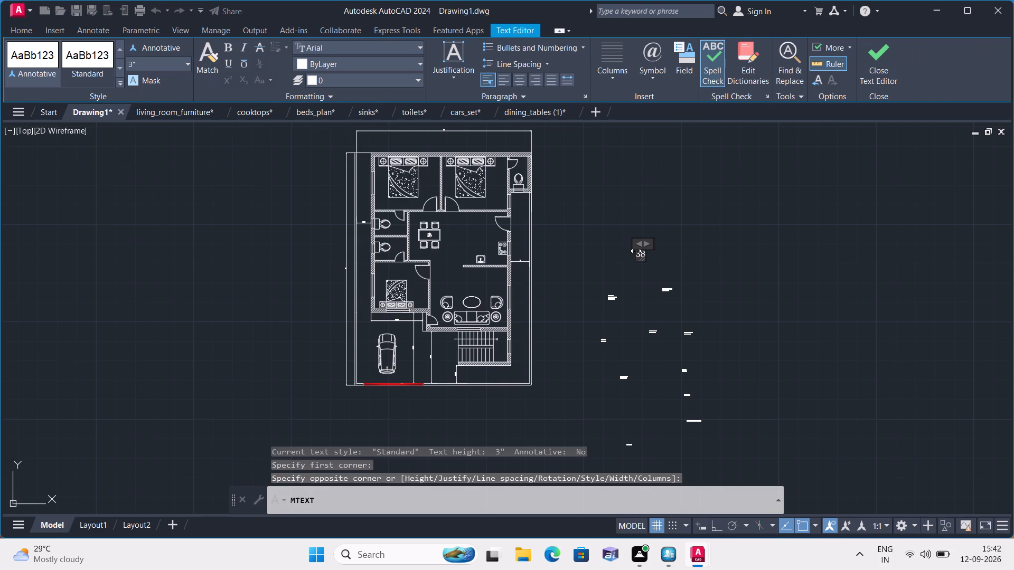
text(X50)
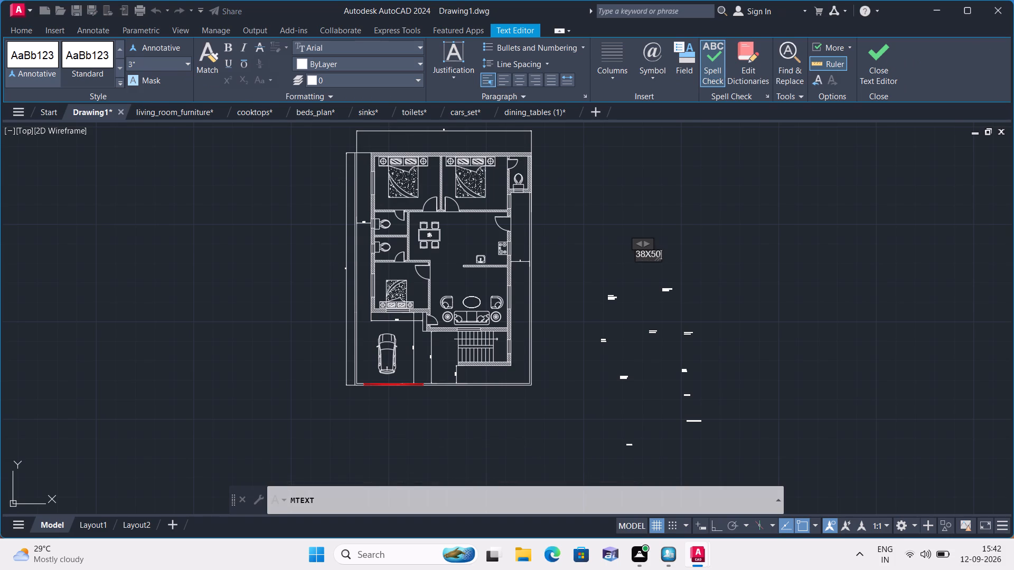
key(shift+braceleft)
text(sq ft)
key(shift+braceright)
text(HPOUSE PLAN)
key(space)
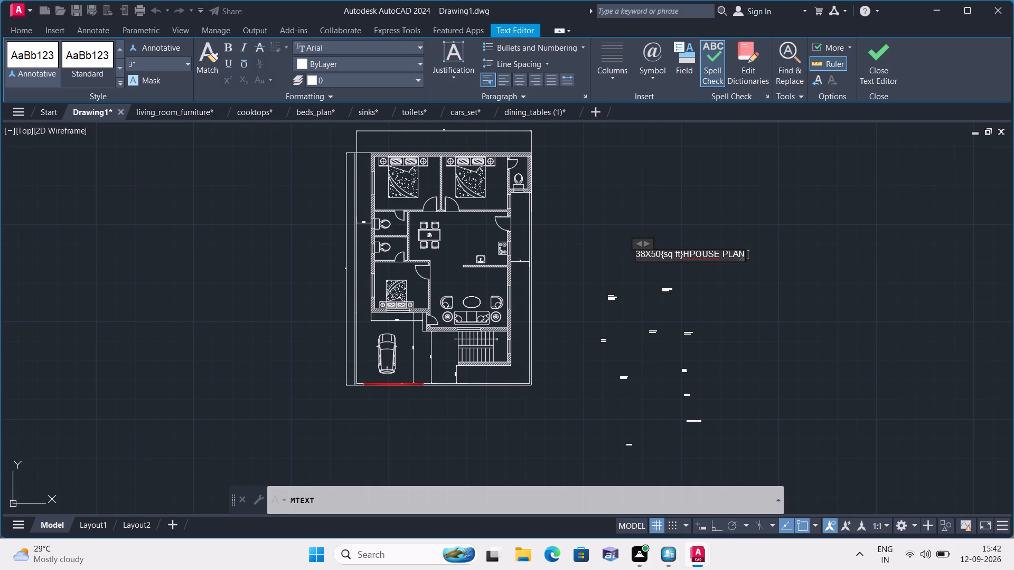
key(minus)
text(WEST FACE)
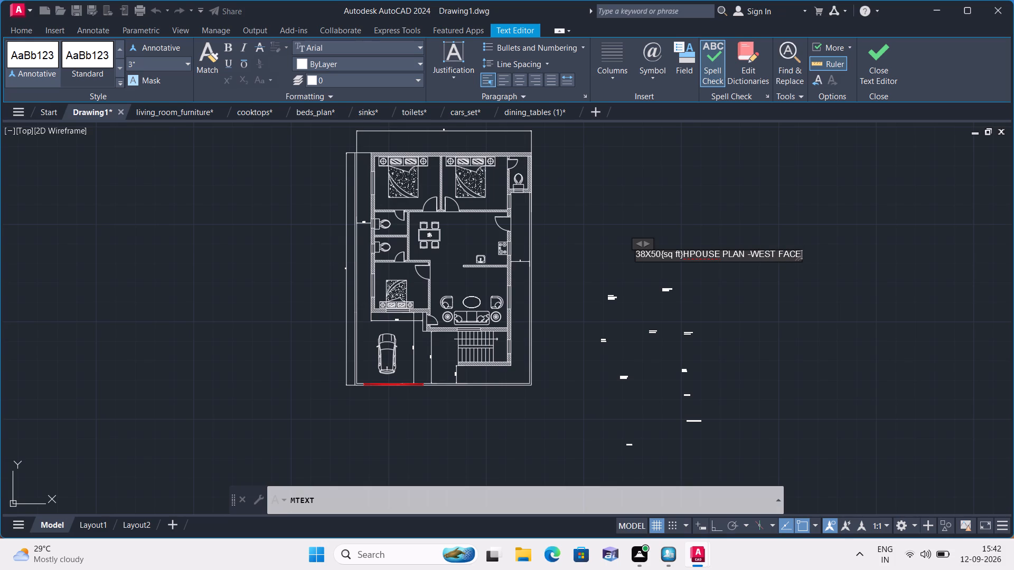
key(minus)
text(FP)
text(1317)
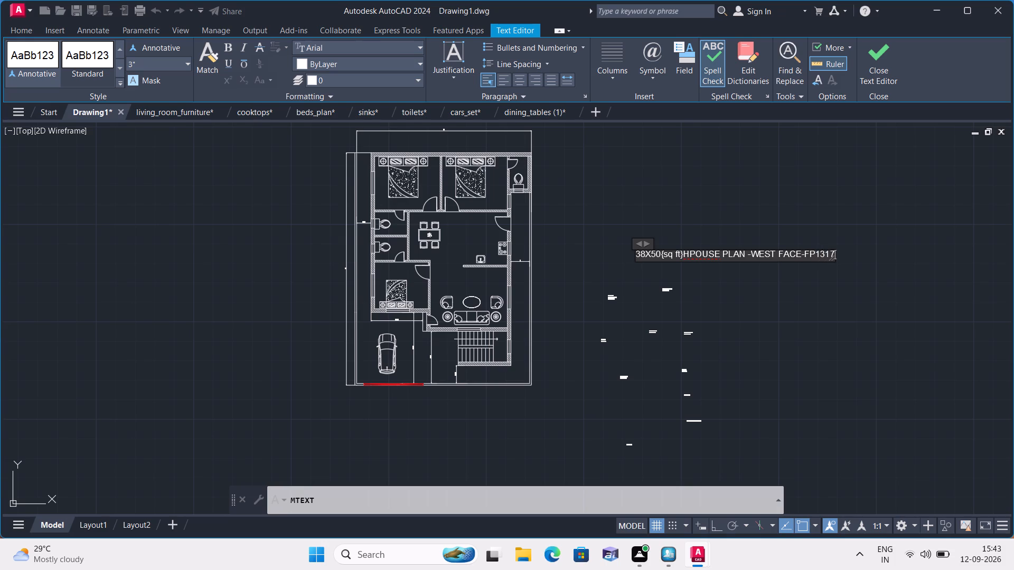
scroll(721, 244, up, 1)
click(676, 260)
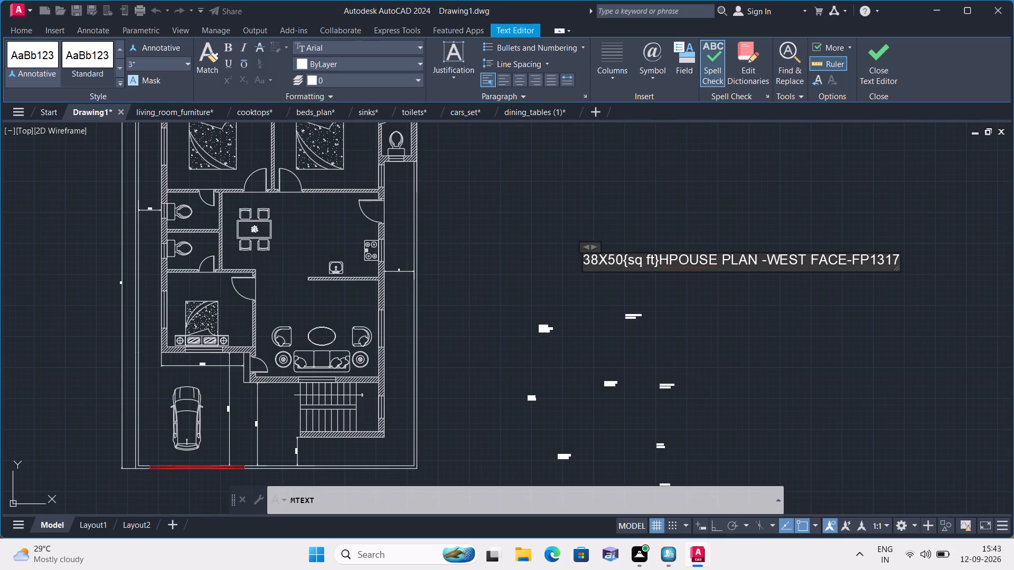
key(BackSpace)
click(714, 289)
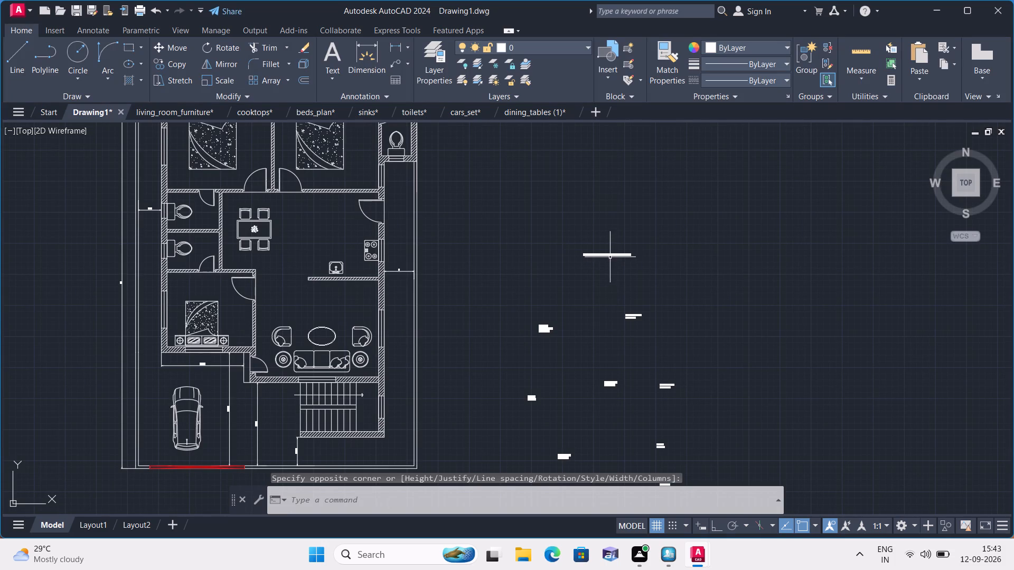
Add a multiline text label reading UP between the KITCHEN and DRAWING HALL labels.
key(space)
triple_click(577, 318)
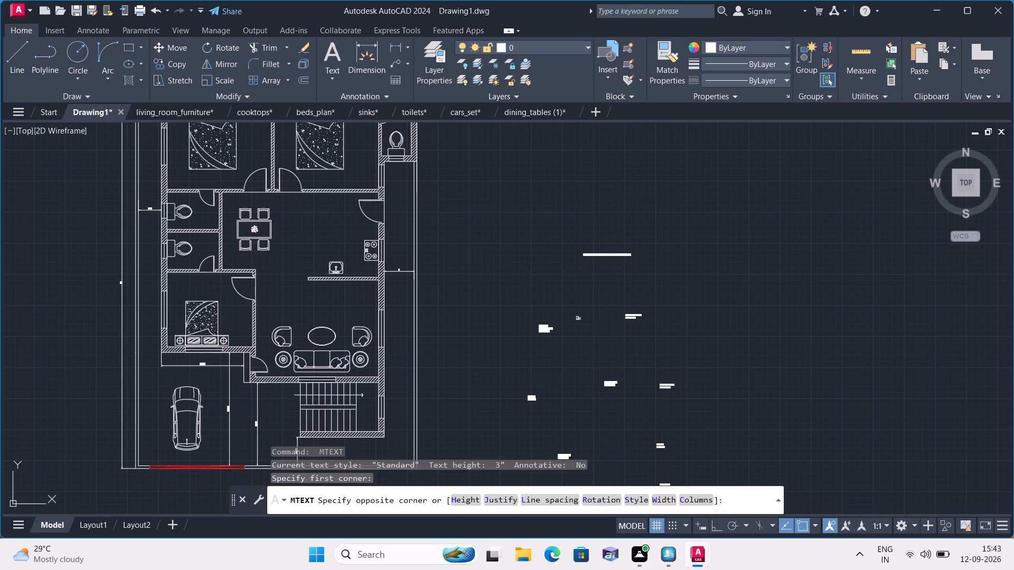
text(UP)
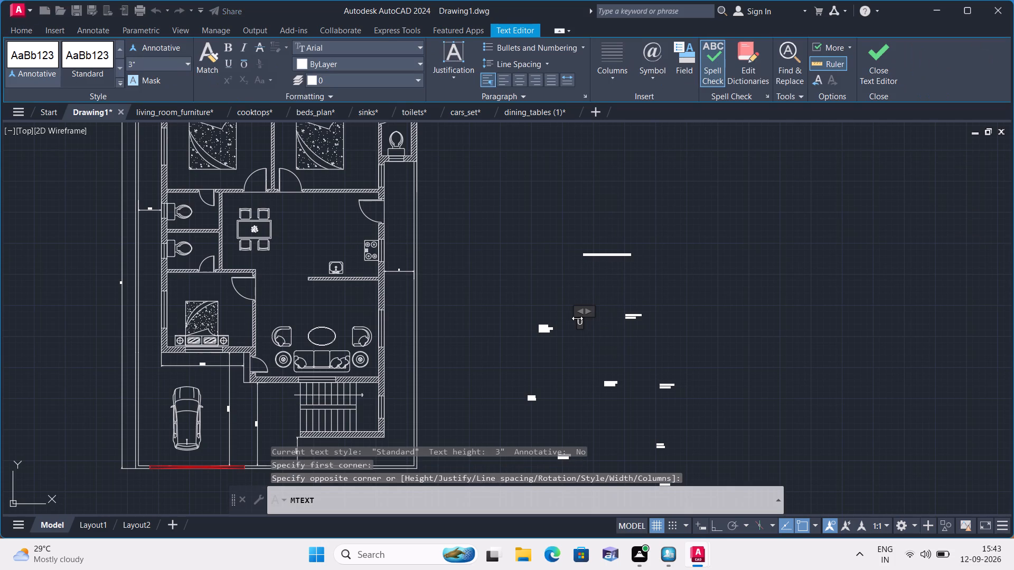
click(544, 297)
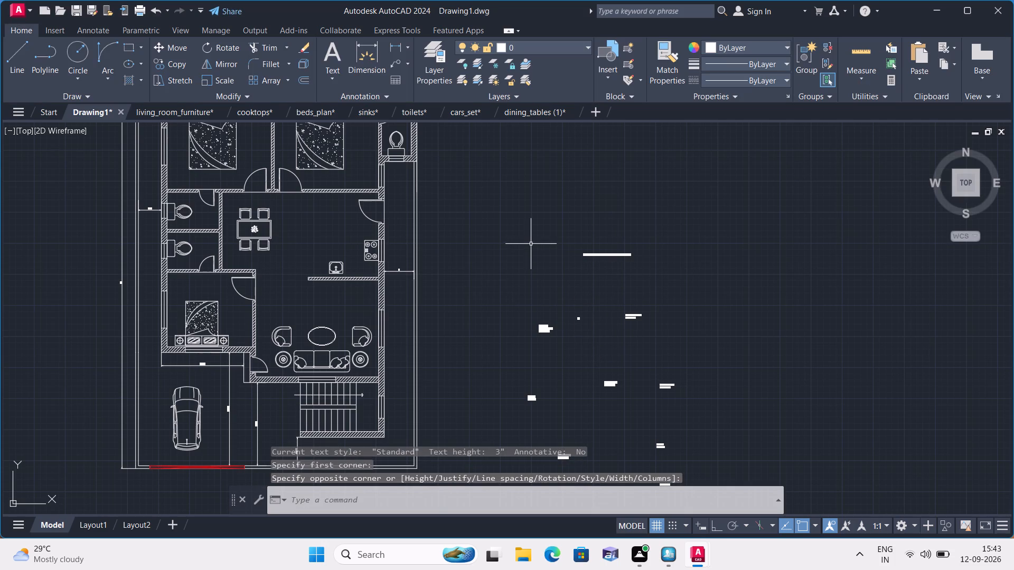
Add a multiline text label reading PARKING west of the house plan title.
key(space)
triple_click(504, 253)
key(p)
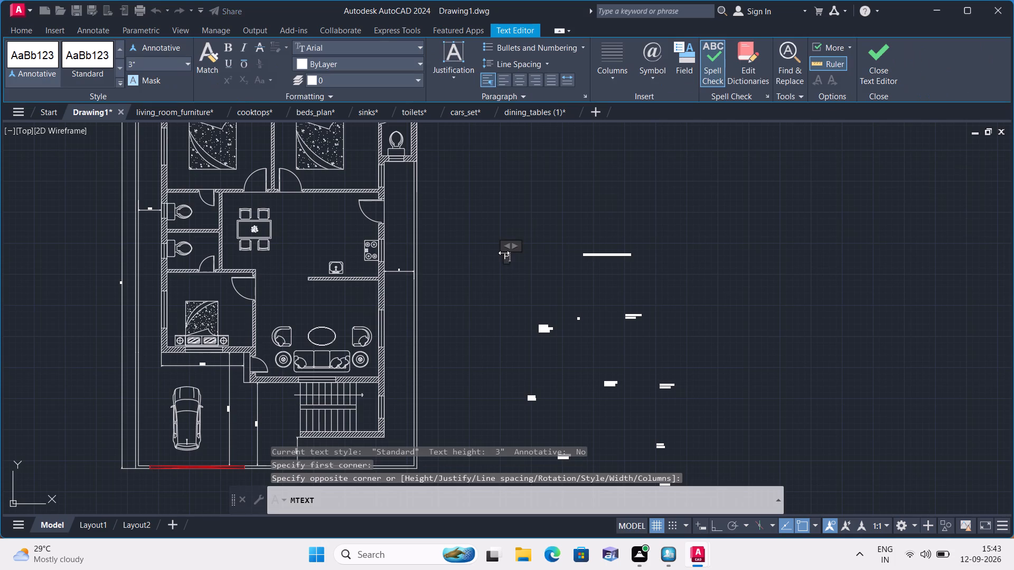
text(AR)
text(KING)
click(517, 298)
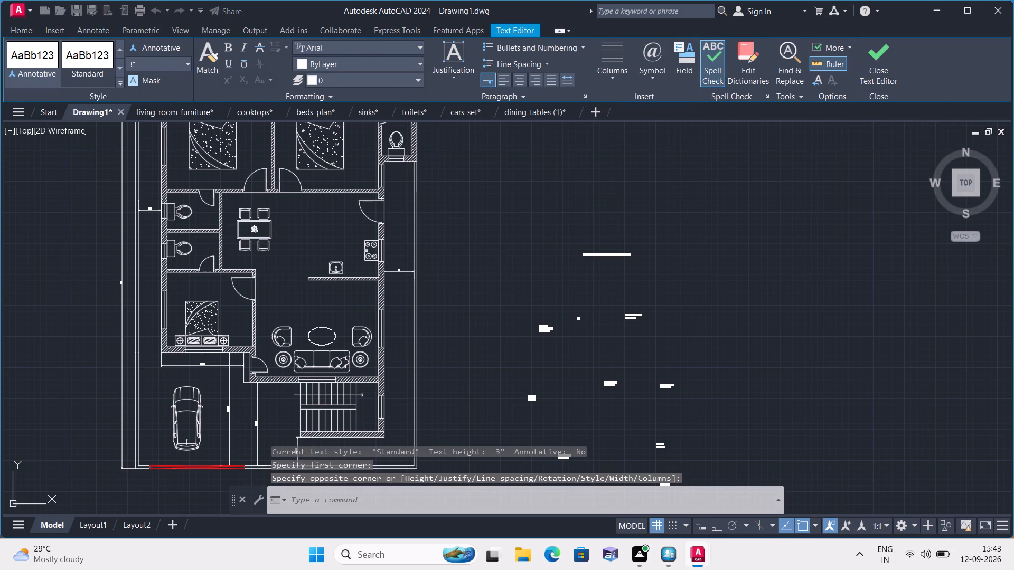
Select all the multiline text labels similar to PARKING and set their text height to 6".
click(512, 251)
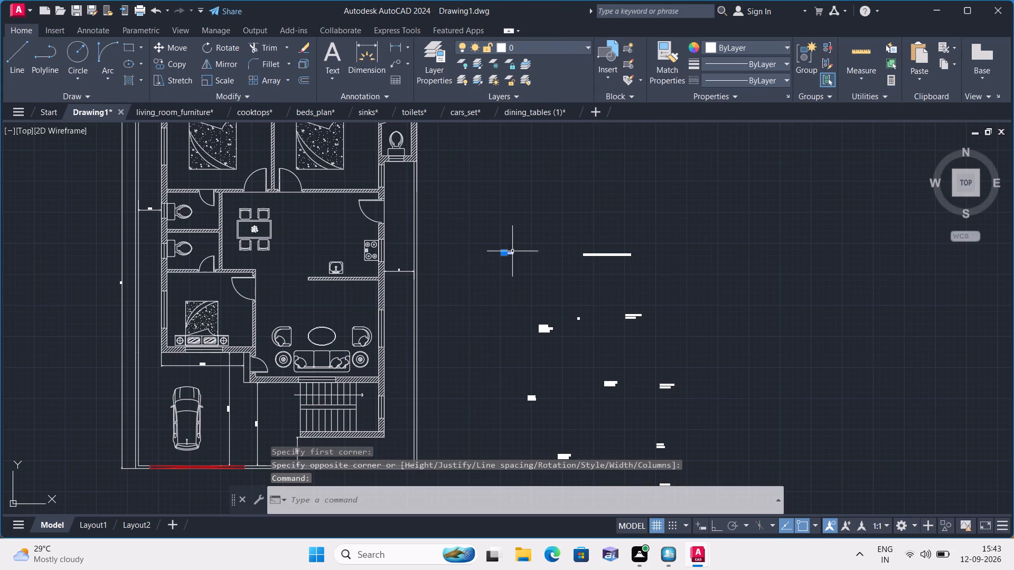
right_click(561, 214)
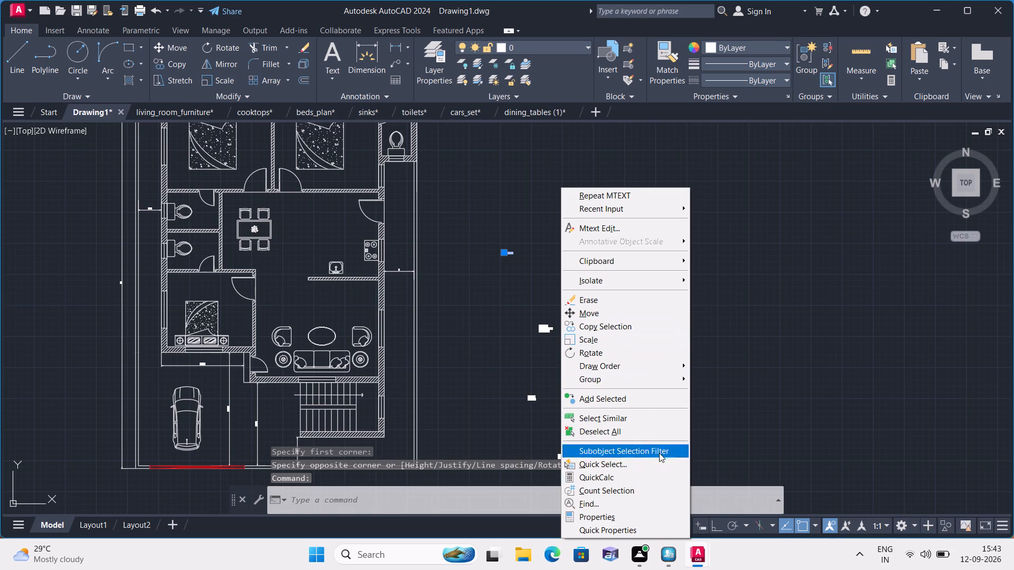
click(636, 418)
right_click(716, 271)
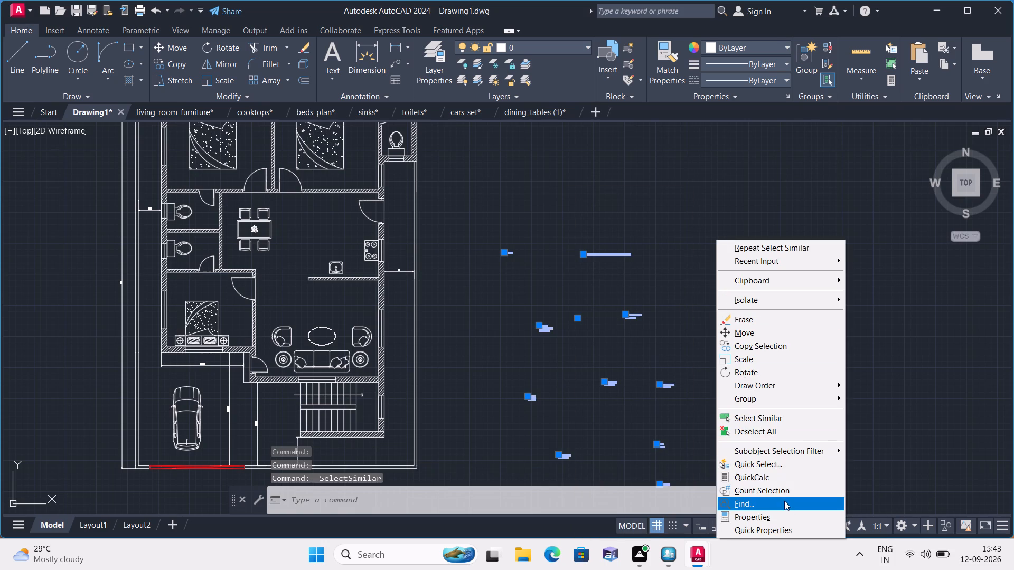
click(784, 511)
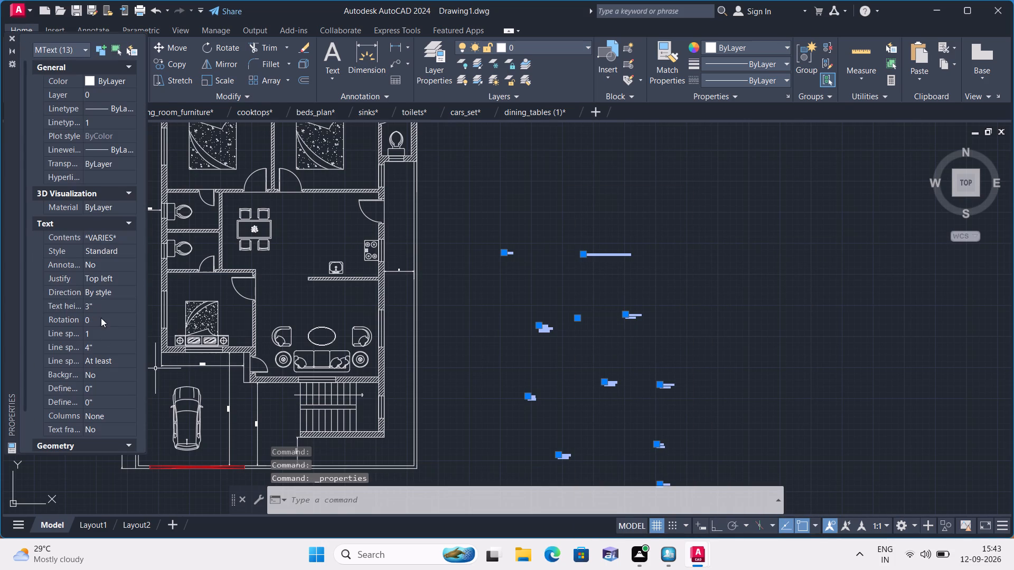
click(100, 305)
key(BackSpace)
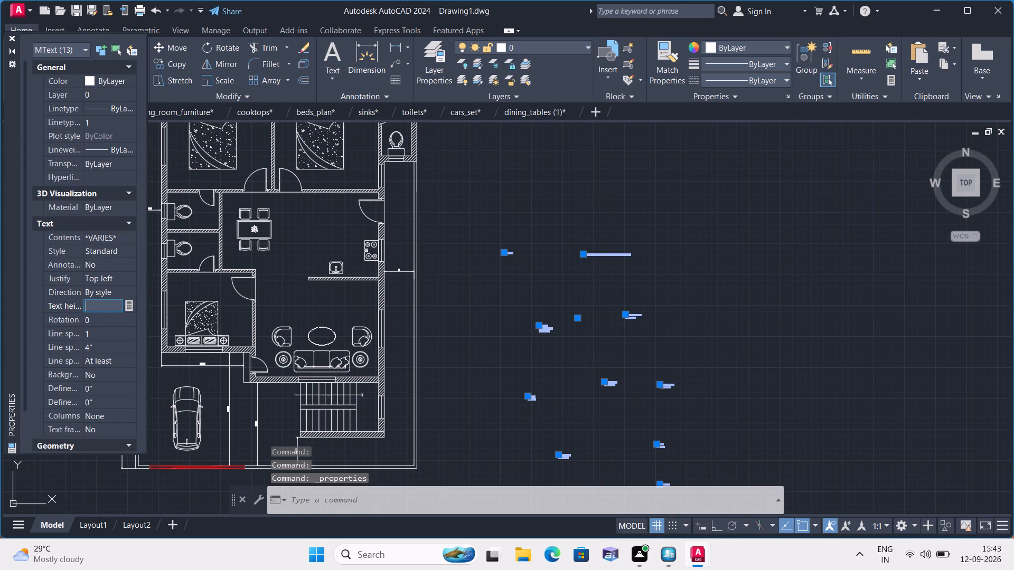
key(6)
key(shift+quotedbl)
click(449, 241)
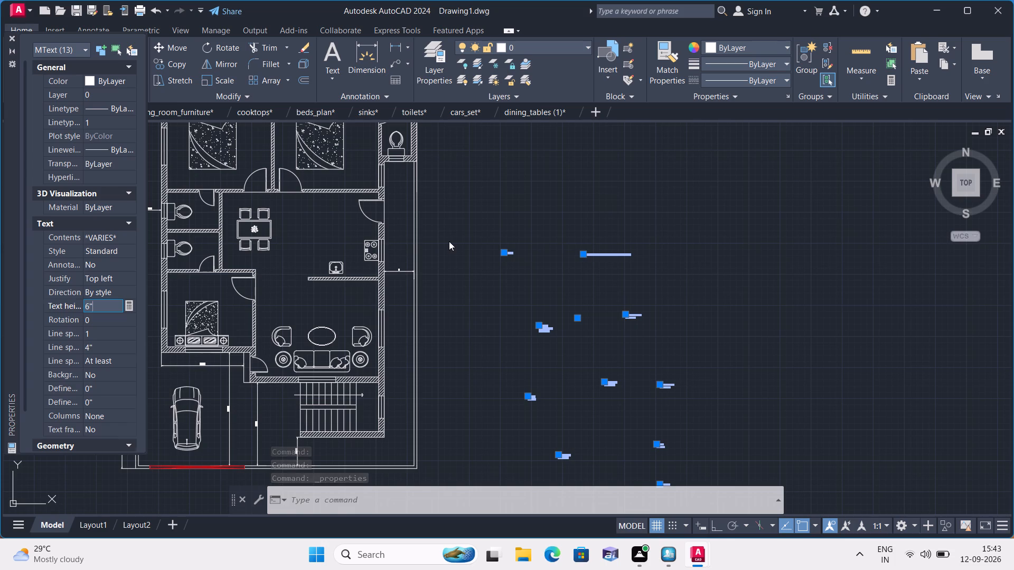
key(Escape)
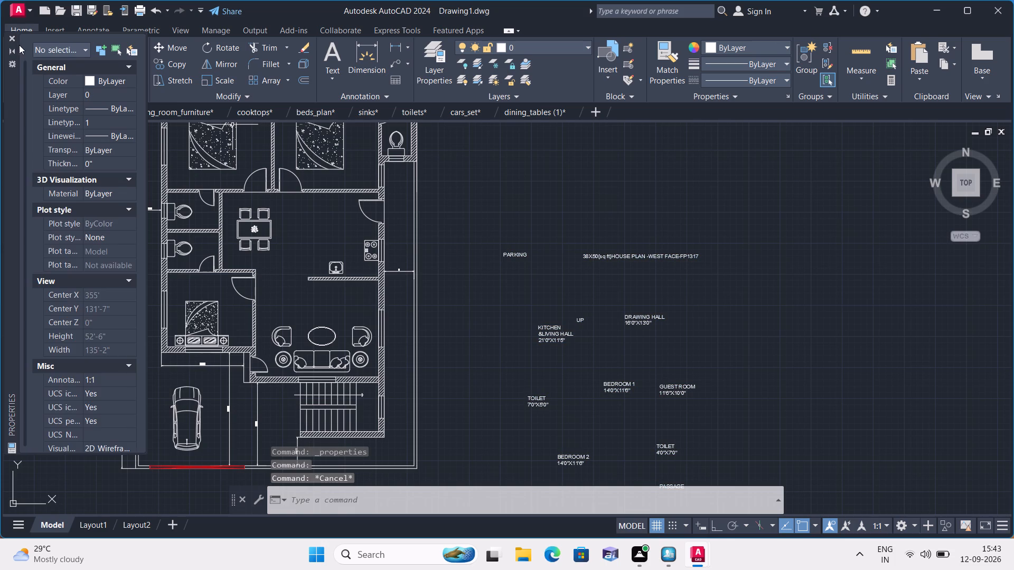
click(11, 41)
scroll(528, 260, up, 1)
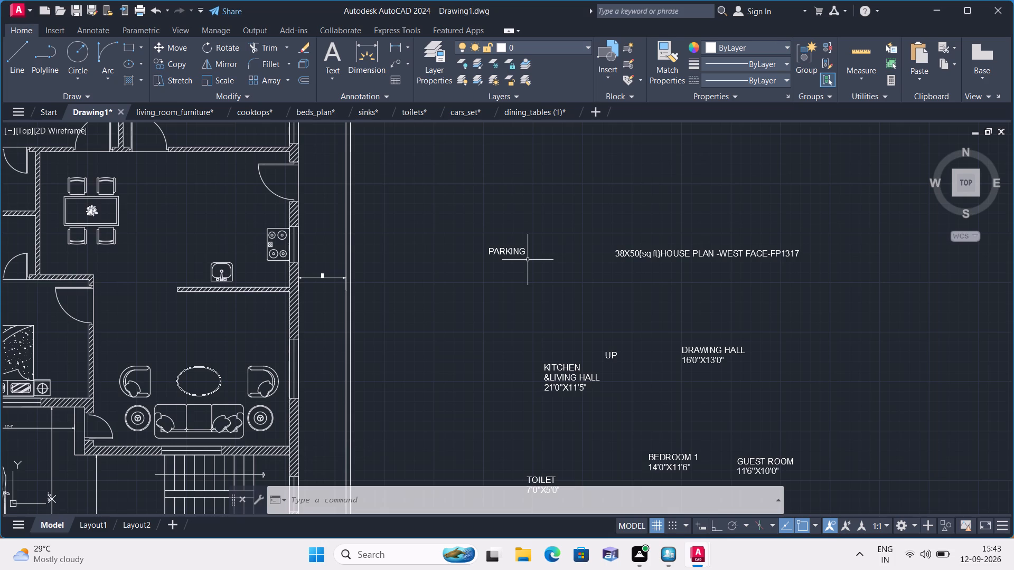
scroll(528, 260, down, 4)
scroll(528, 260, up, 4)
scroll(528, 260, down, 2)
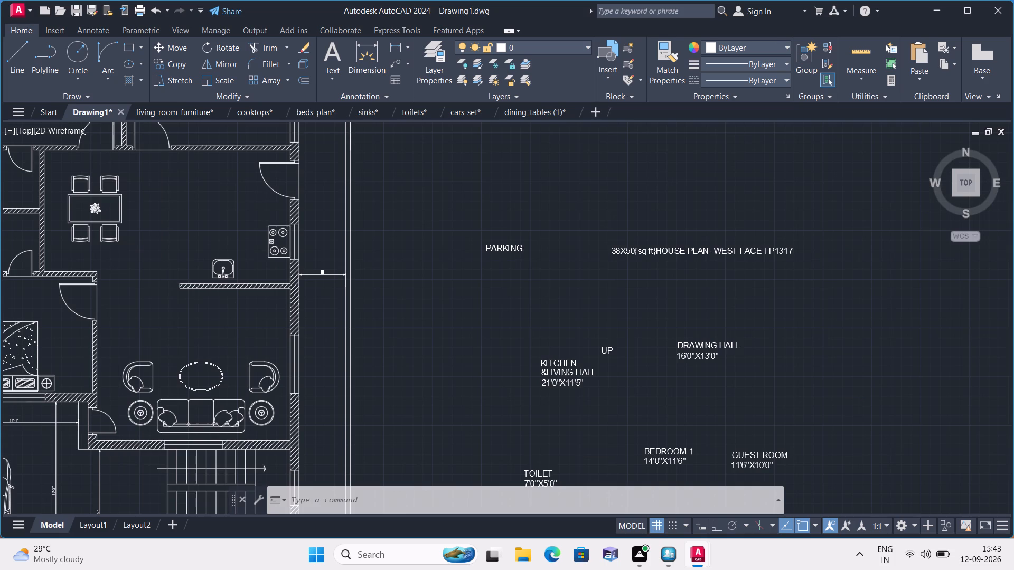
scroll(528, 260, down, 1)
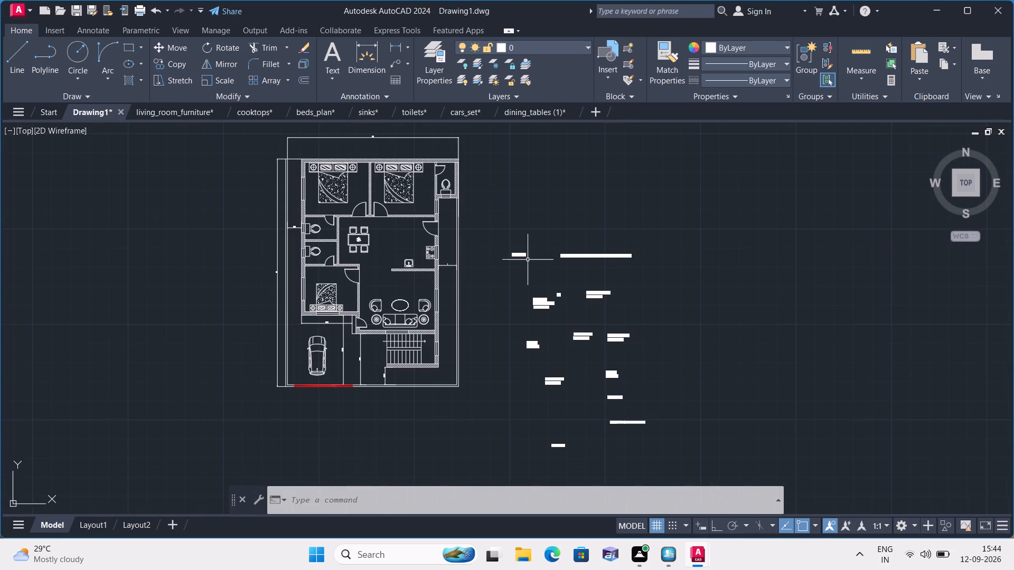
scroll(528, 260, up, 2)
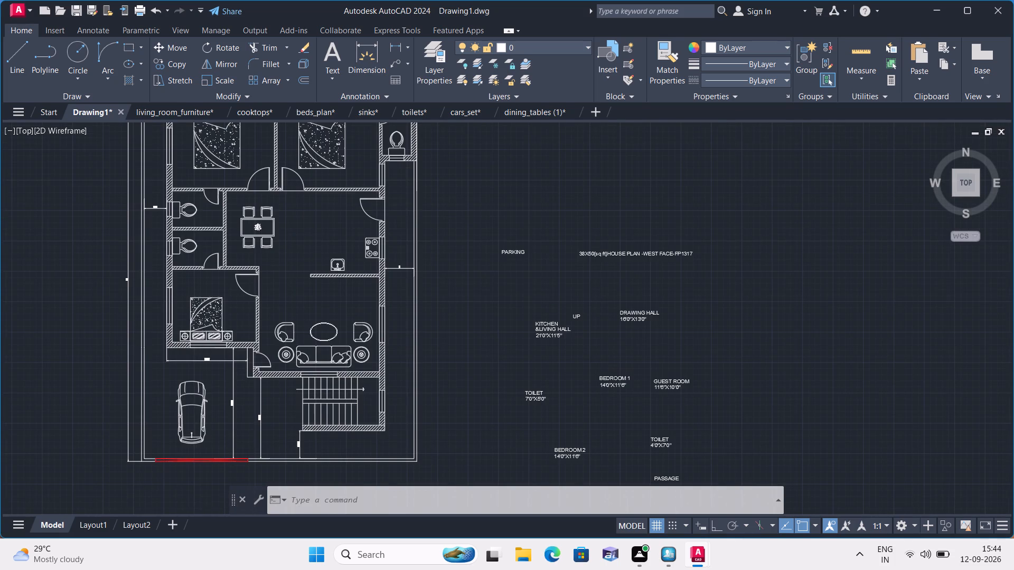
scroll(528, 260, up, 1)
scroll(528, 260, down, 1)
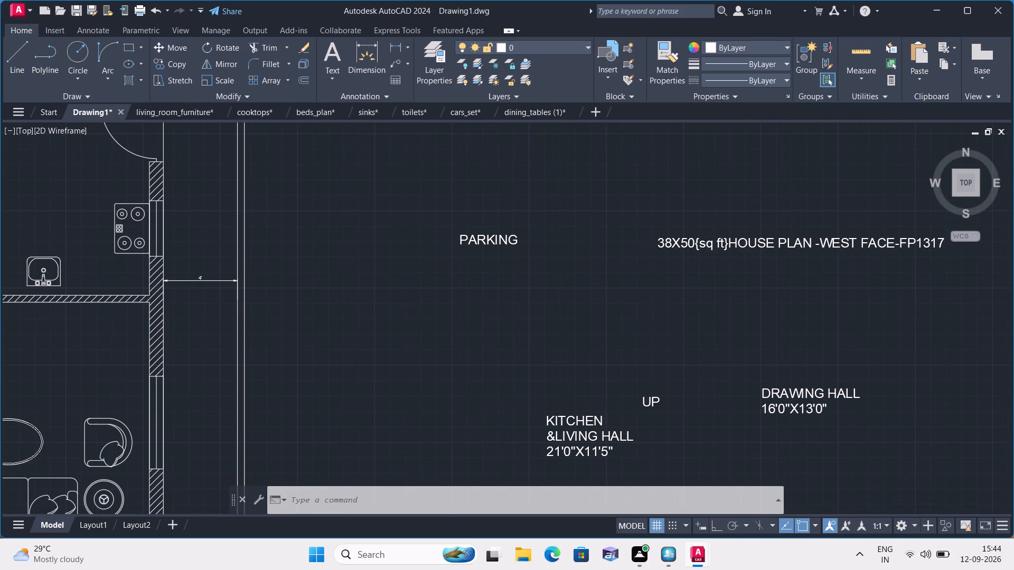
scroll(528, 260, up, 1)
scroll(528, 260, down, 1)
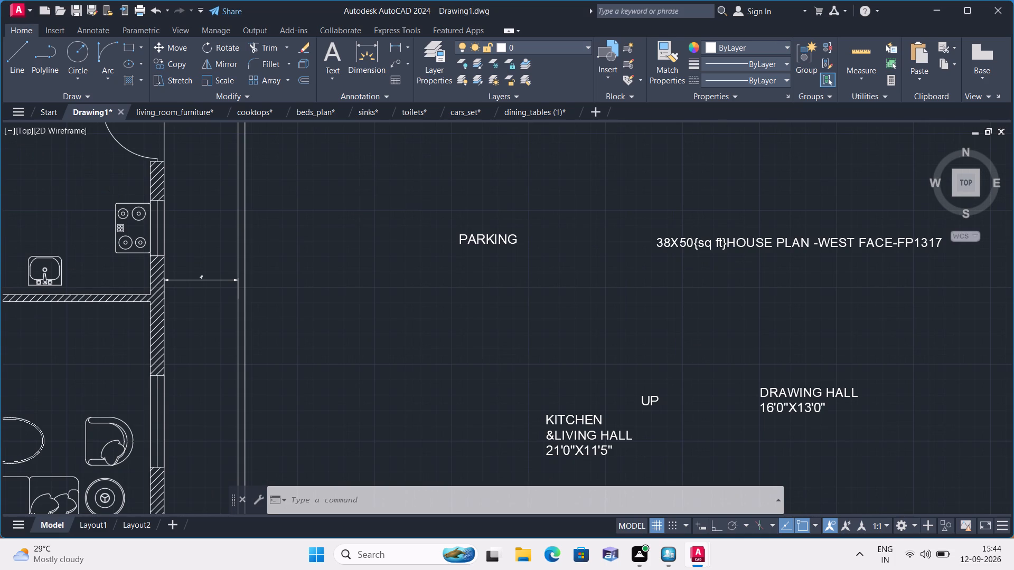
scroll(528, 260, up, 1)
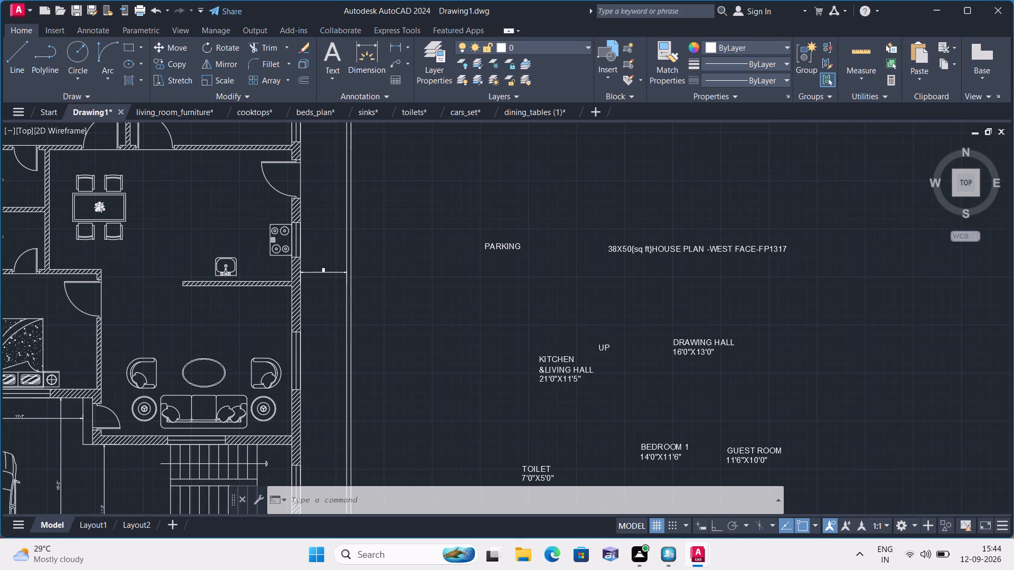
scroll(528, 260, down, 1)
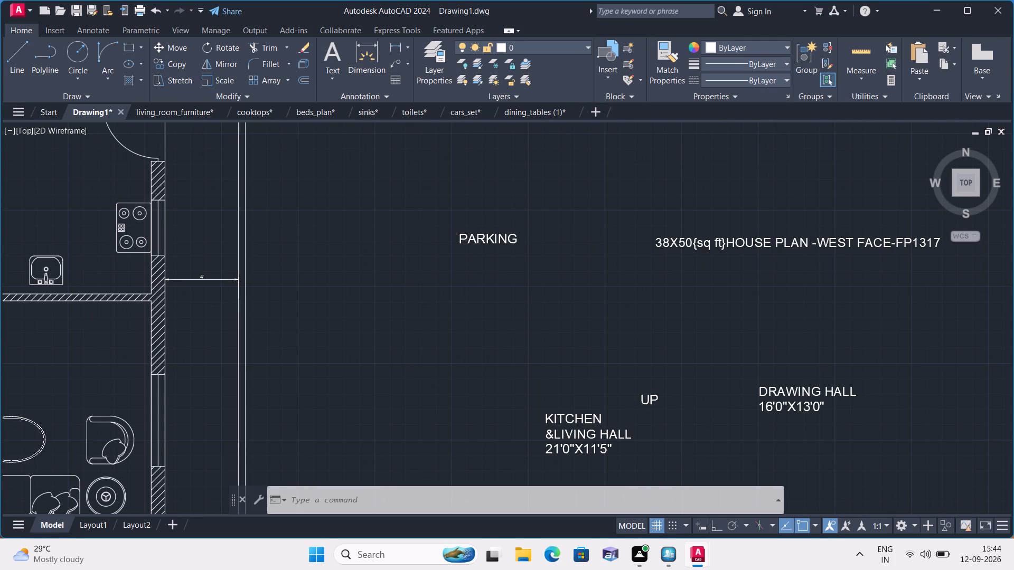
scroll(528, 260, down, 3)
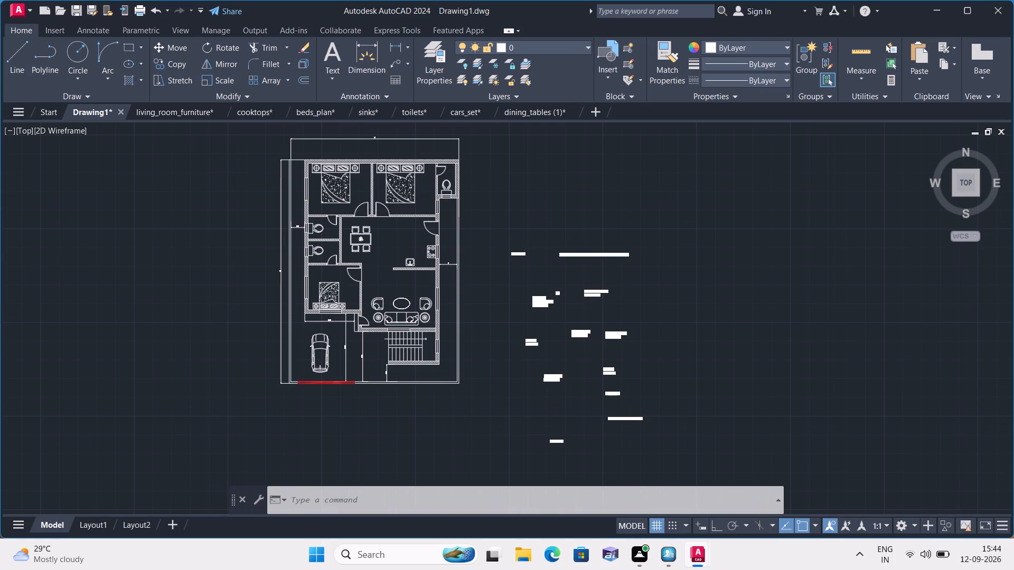
Move the PARKING label onto the front part of the car in the parking area.
scroll(528, 260, up, 3)
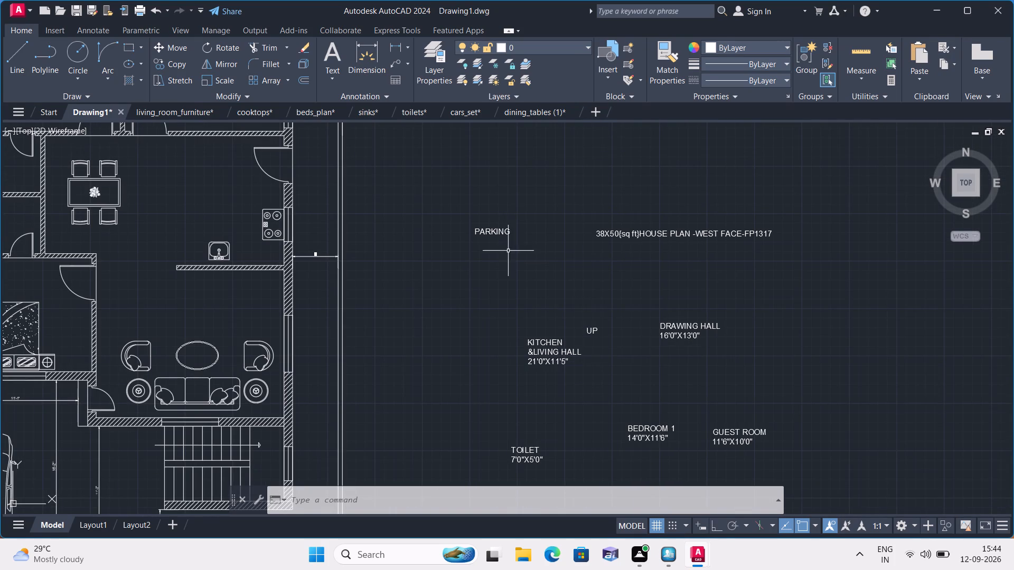
click(492, 230)
click(475, 228)
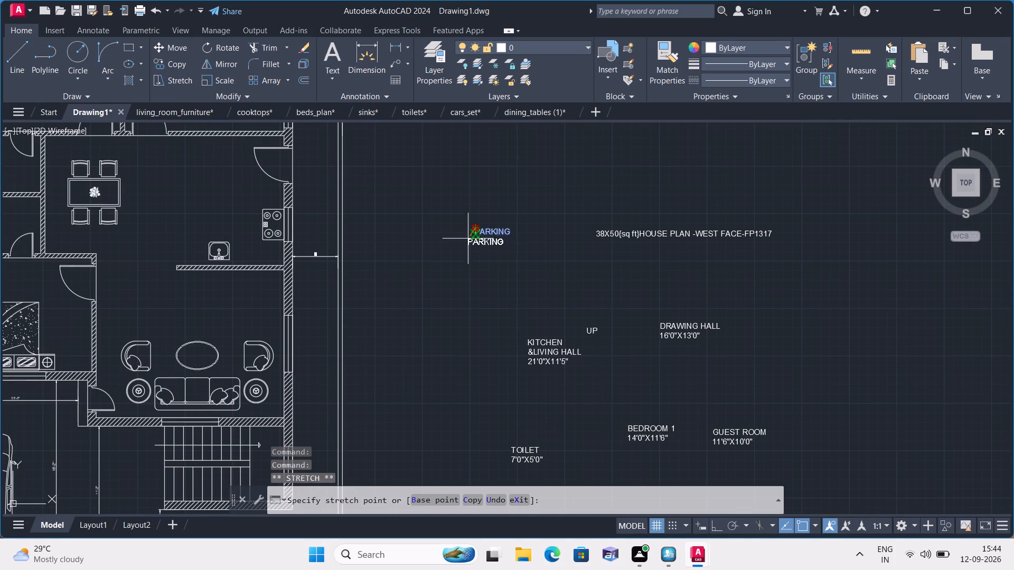
middle_drag(453, 297, 547, 229)
scroll(547, 229, down, 2)
scroll(384, 298, up, 4)
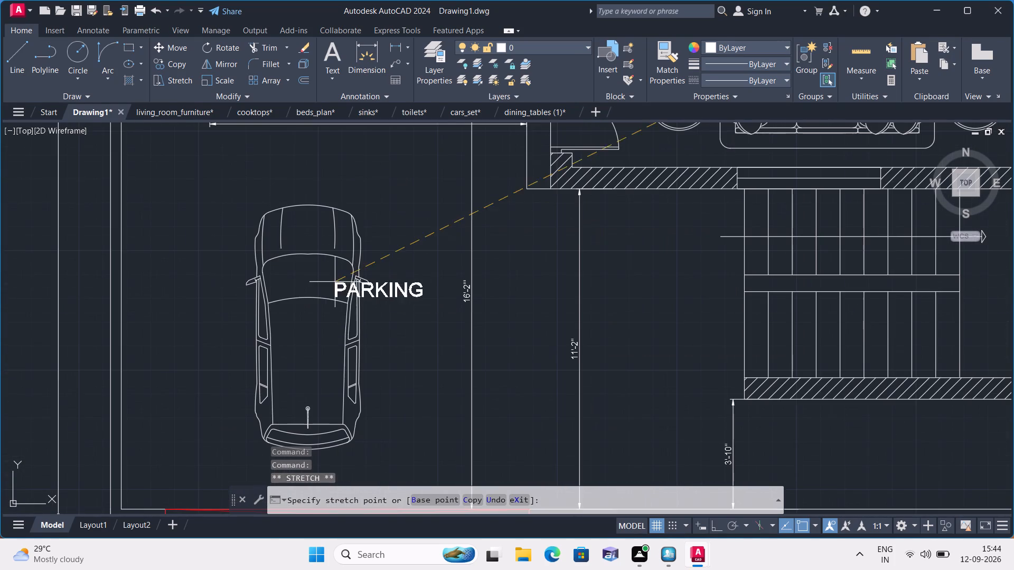
click(265, 273)
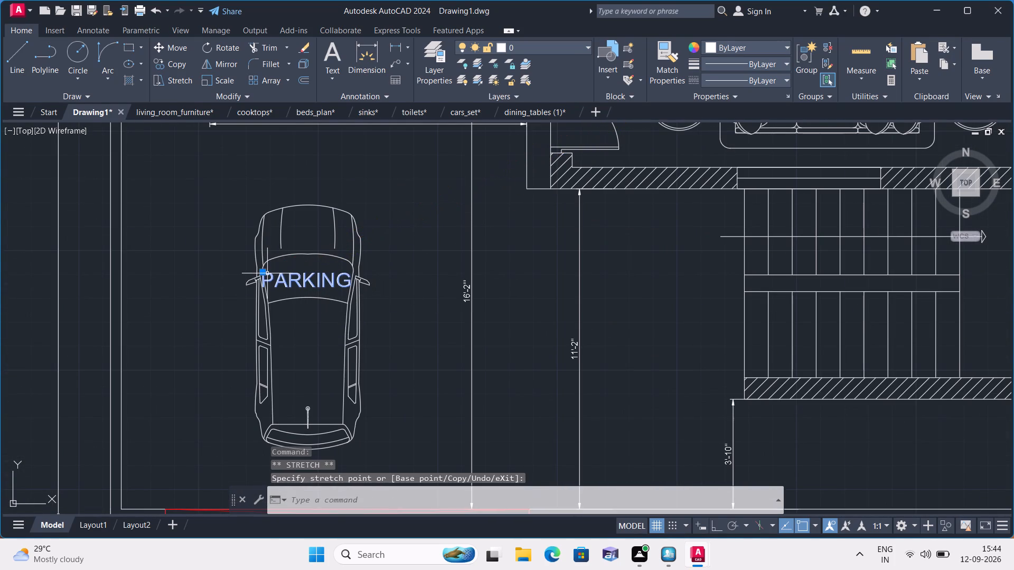
Move the TOILET 7'0"X5'0" label into the northern of the two toilets west of the dining table, beside its toilet fixture.
scroll(268, 273, down, 2)
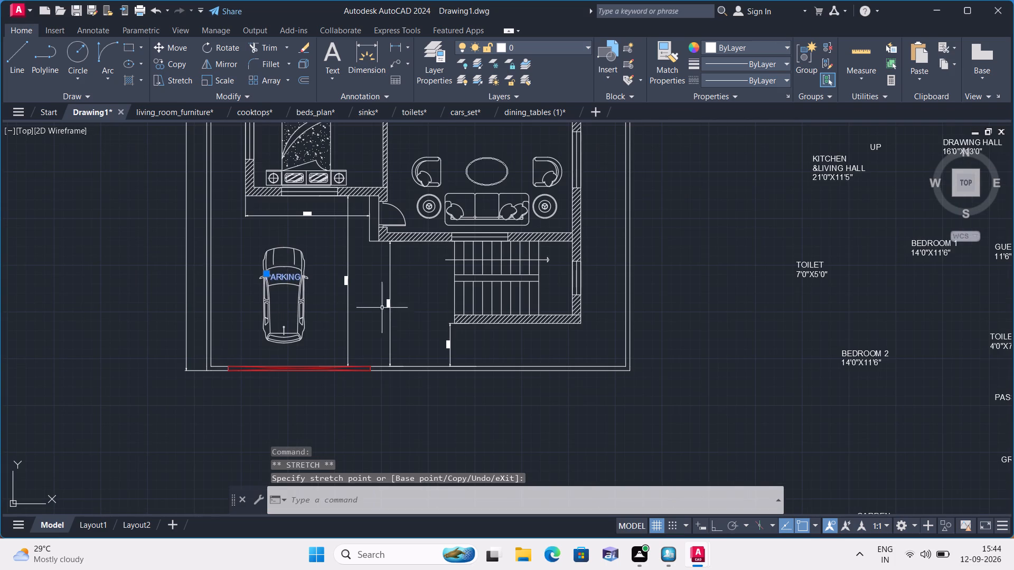
click(809, 264)
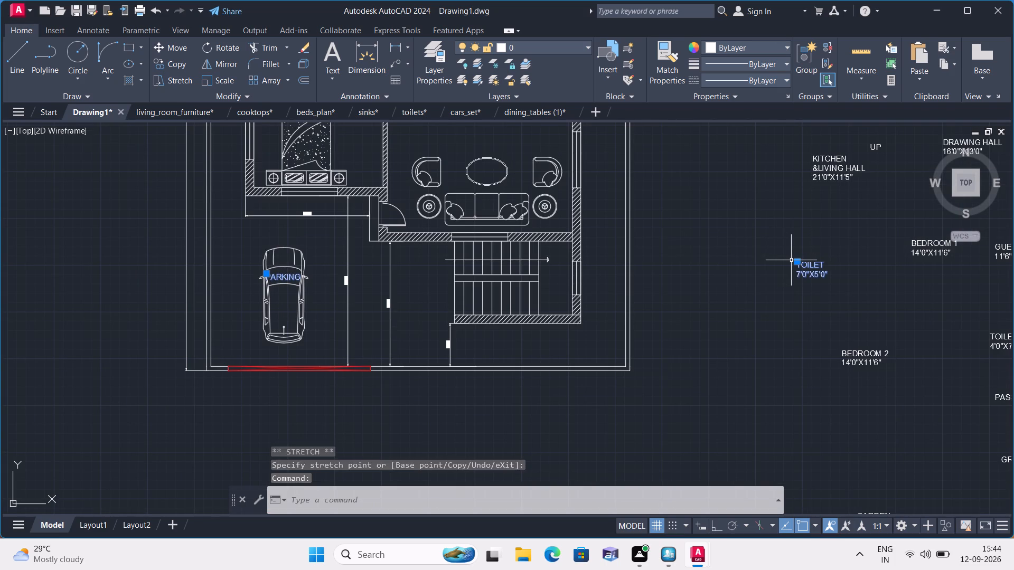
click(793, 260)
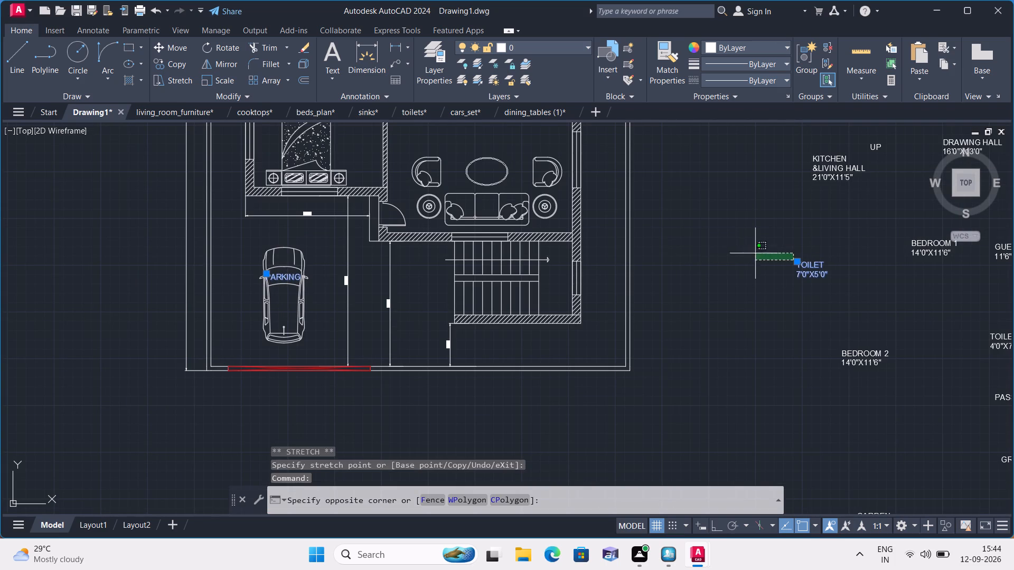
click(799, 262)
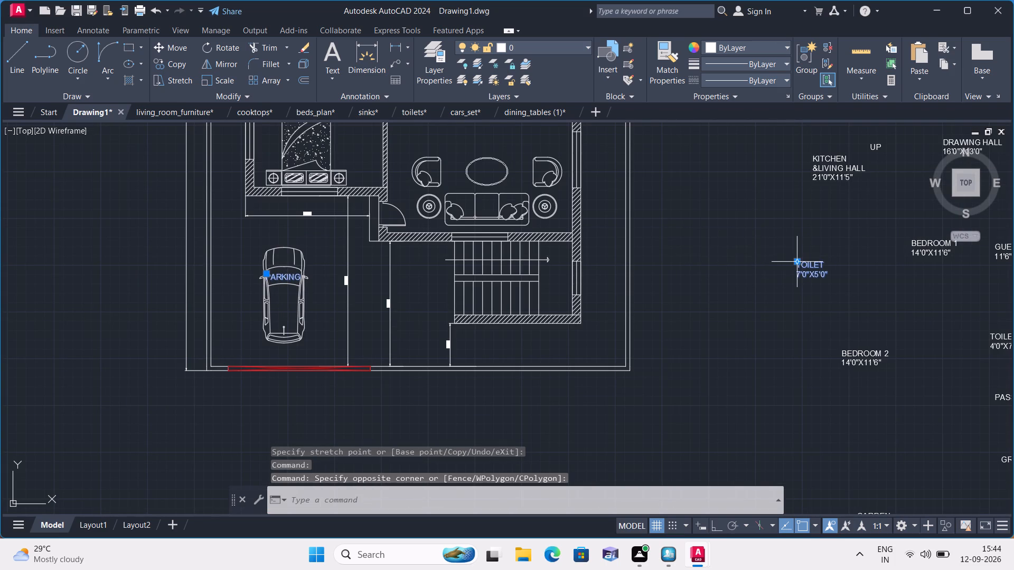
click(797, 261)
middle_drag(541, 176, 571, 328)
scroll(557, 334, down, 1)
scroll(405, 217, up, 1)
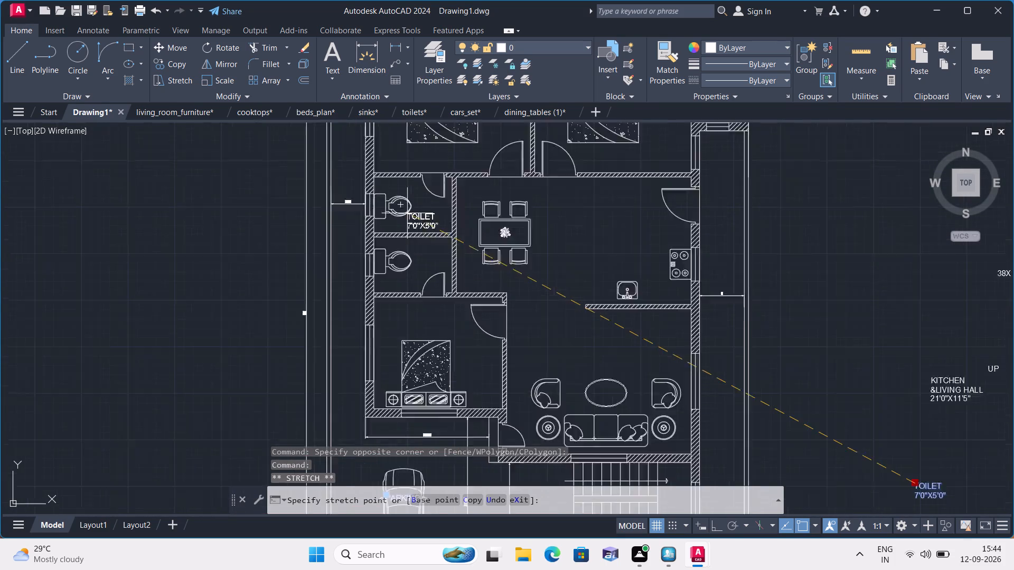
scroll(407, 213, up, 1)
click(419, 201)
Move the KITCHEN &LIVING HALL 21'0"X11'5" label into the open space between the dining table and the cooktop.
scroll(453, 230, down, 2)
scroll(776, 343, up, 2)
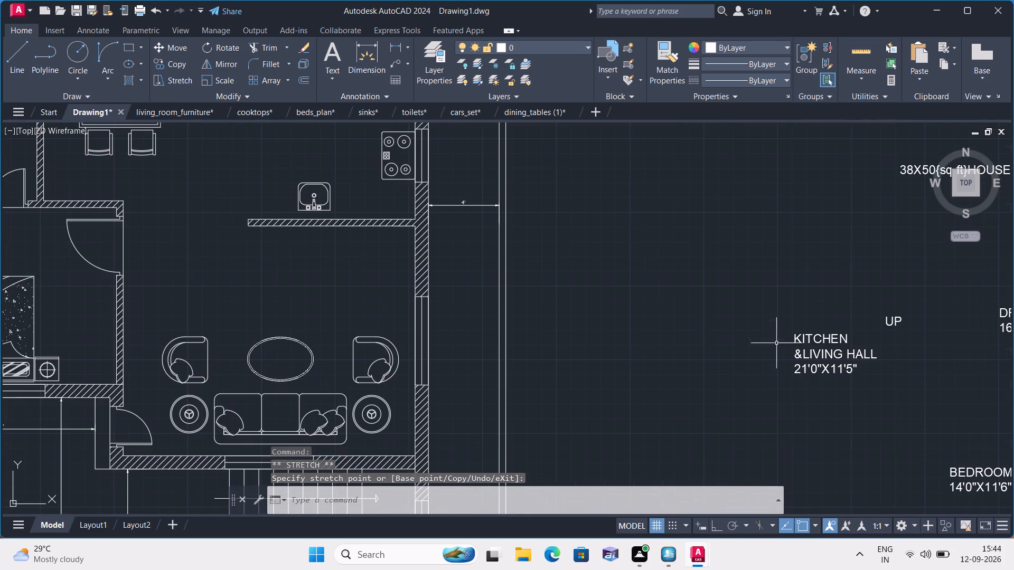
click(799, 338)
click(796, 335)
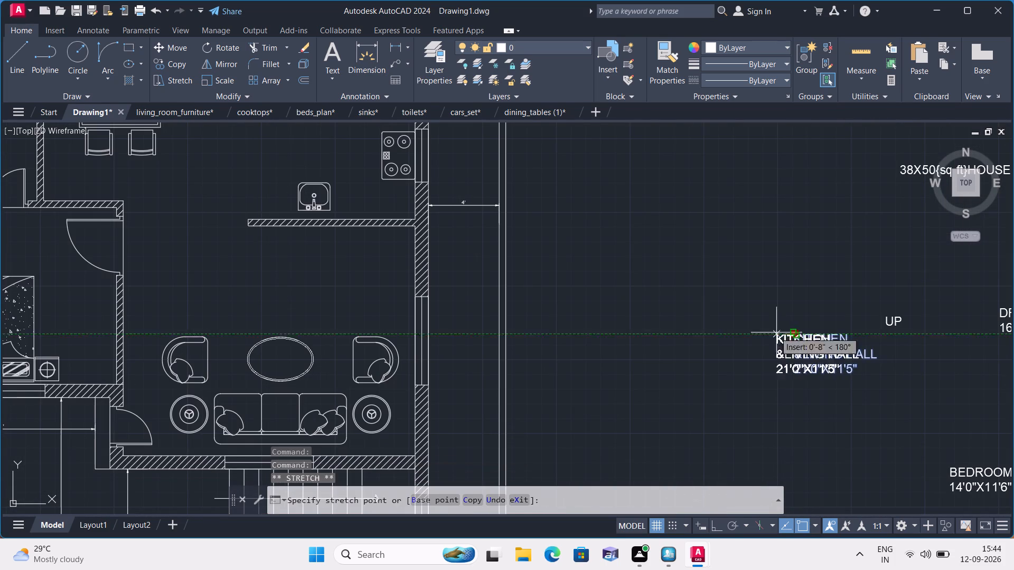
scroll(576, 299, down, 2)
scroll(430, 207, up, 2)
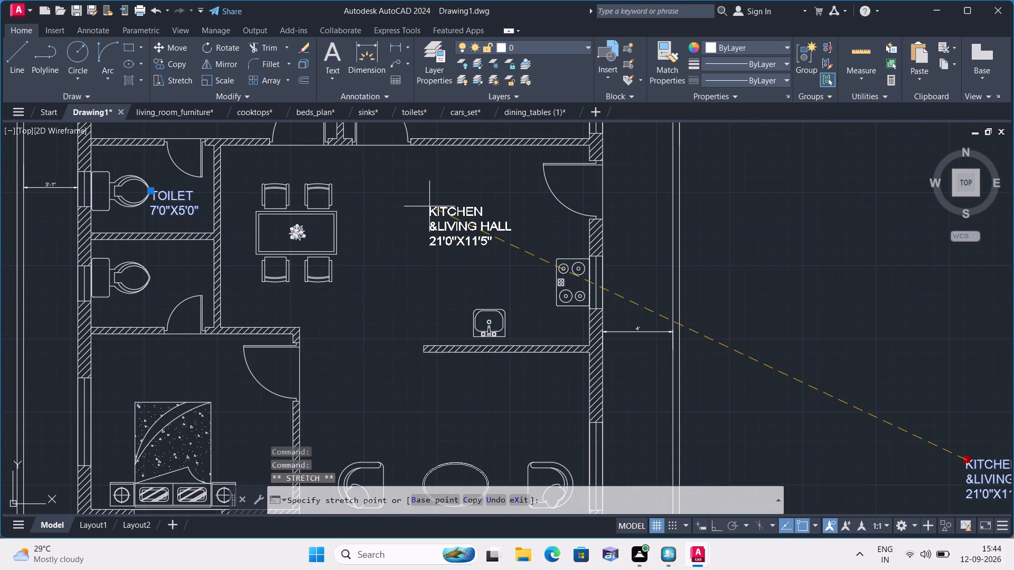
click(429, 206)
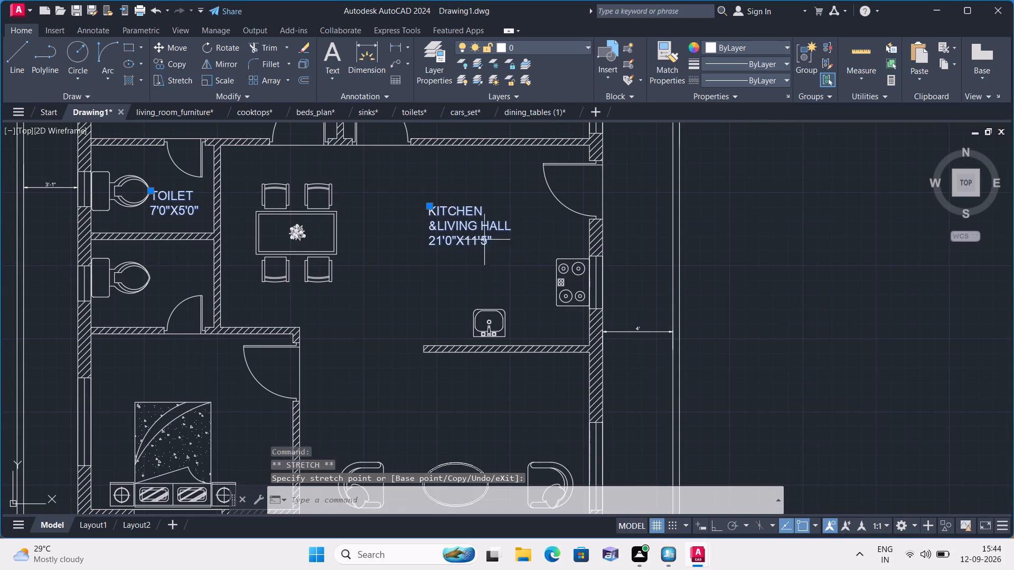
Move the UP label to the tail of the staircase direction arrow, just west of the steps.
scroll(686, 316, down, 1)
scroll(751, 333, down, 1)
middle_drag(751, 333, 720, 293)
scroll(794, 346, up, 3)
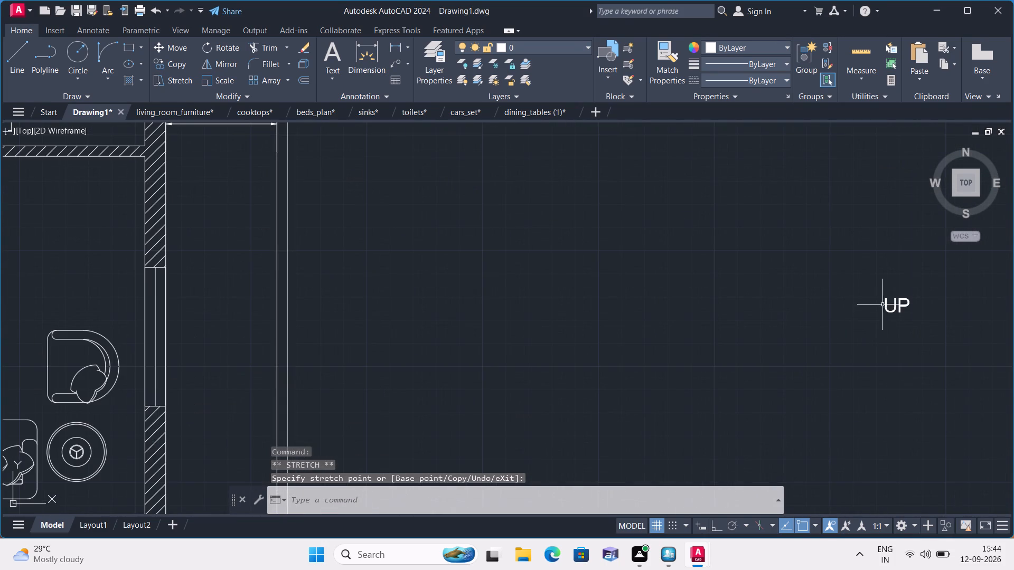
click(887, 302)
click(886, 298)
scroll(657, 348, down, 2)
middle_drag(657, 348, 672, 286)
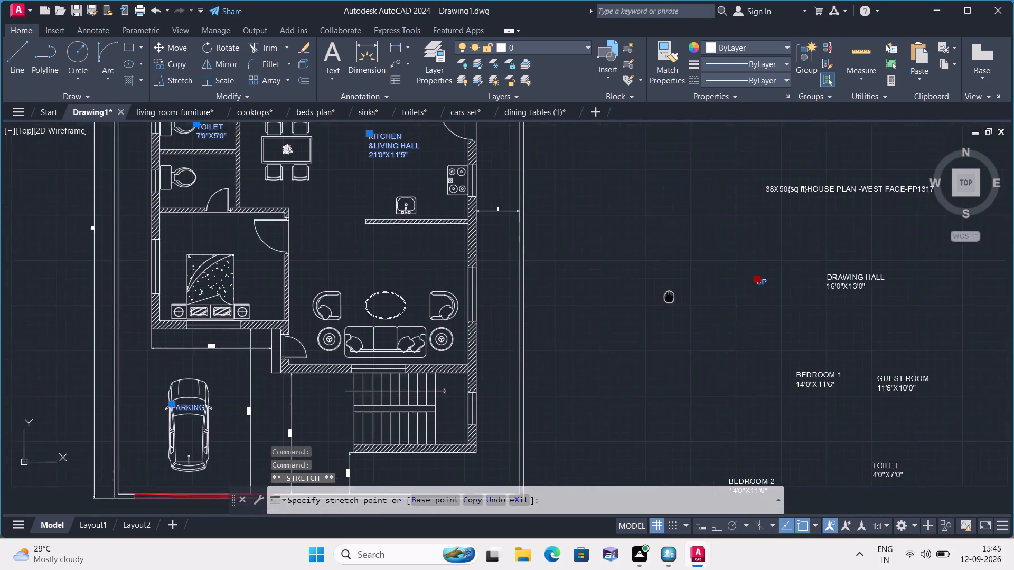
middle_drag(672, 286, 675, 278)
scroll(350, 376, up, 3)
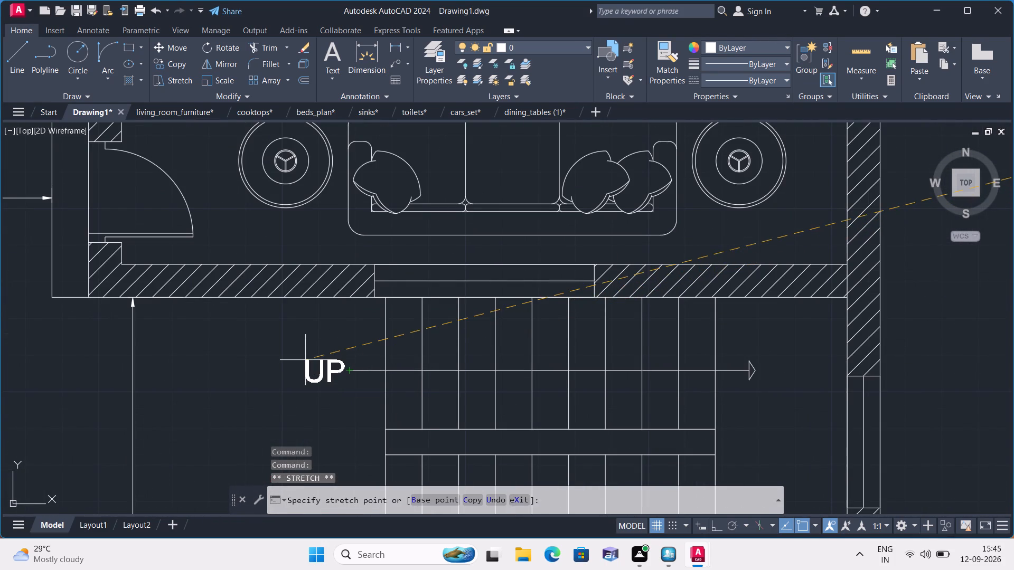
click(305, 360)
Move the BEDROOM 2 14'0"X11'6" label into the eastern bedroom, just southeast of the bed.
scroll(305, 360, down, 3)
click(720, 463)
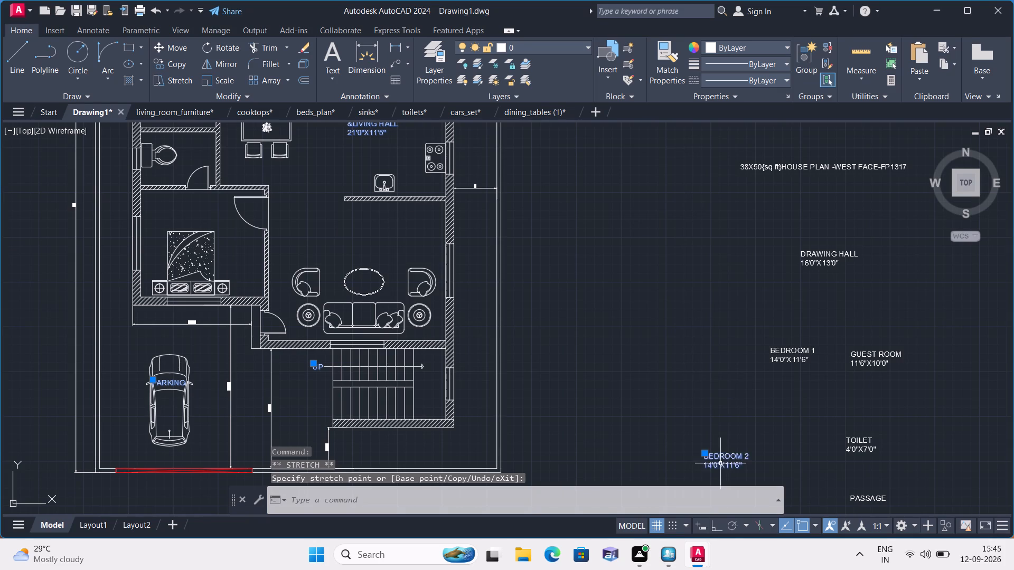
click(702, 454)
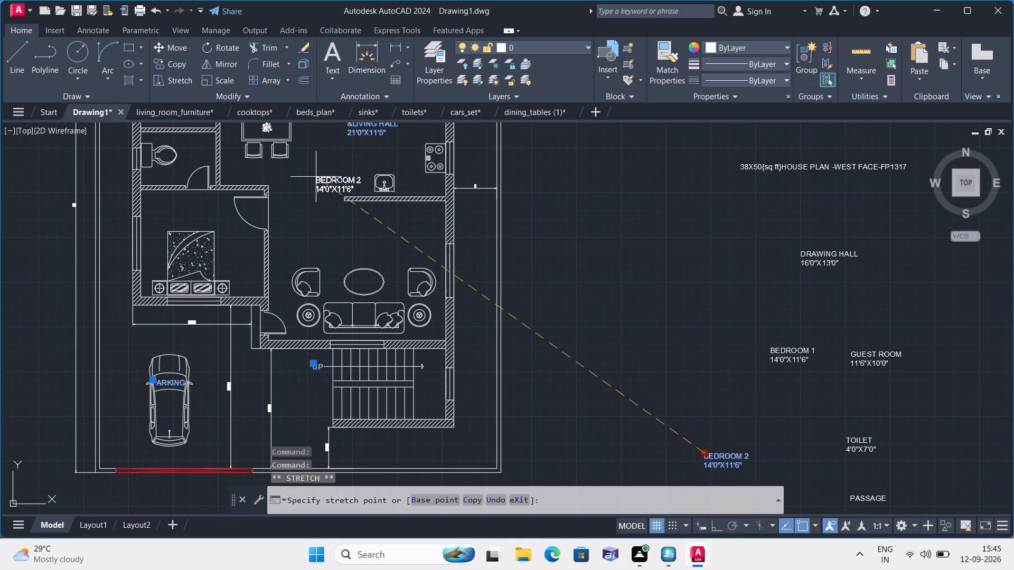
middle_drag(316, 189, 334, 313)
click(408, 175)
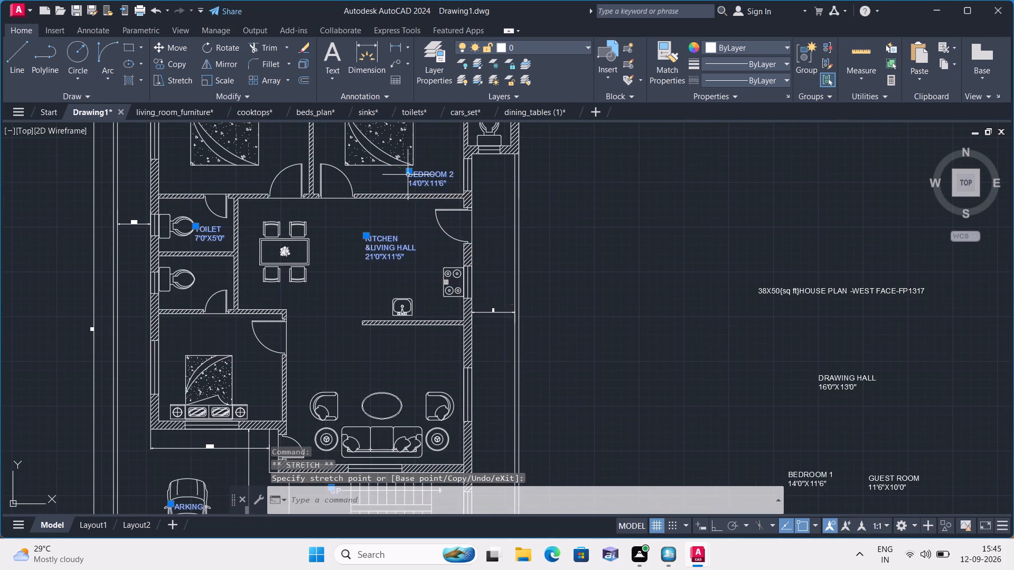
Move the 38X50{sq ft}HOUSE PLAN -WEST FACE-FP1317 title above the overall width dimension, north of the plan.
click(782, 291)
click(759, 287)
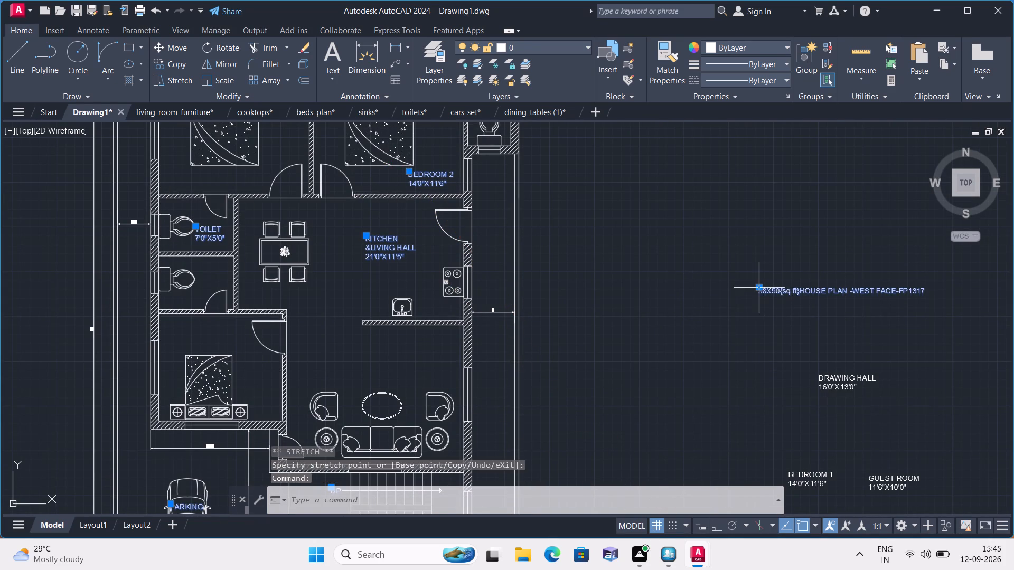
middle_drag(656, 230, 659, 401)
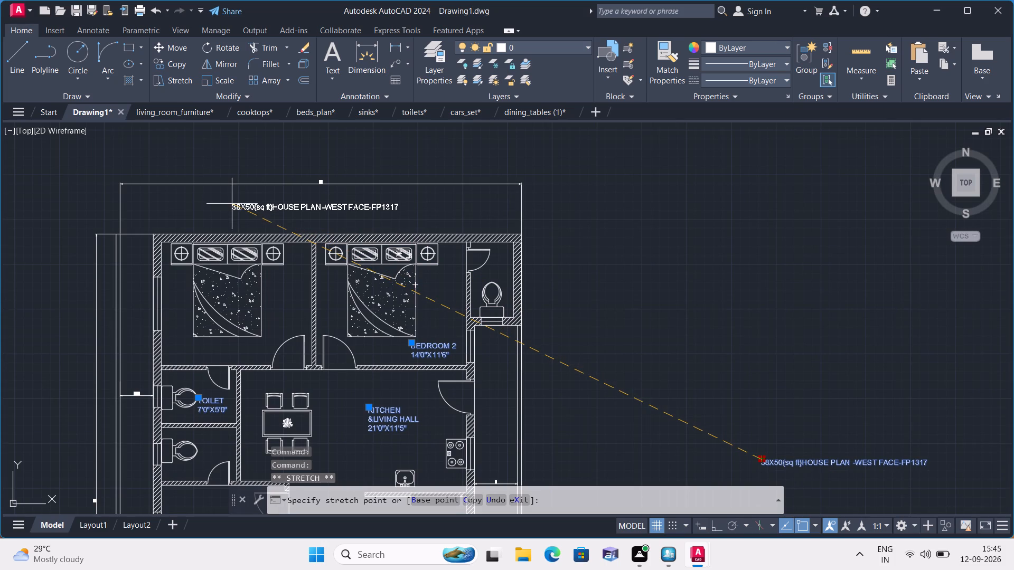
click(217, 155)
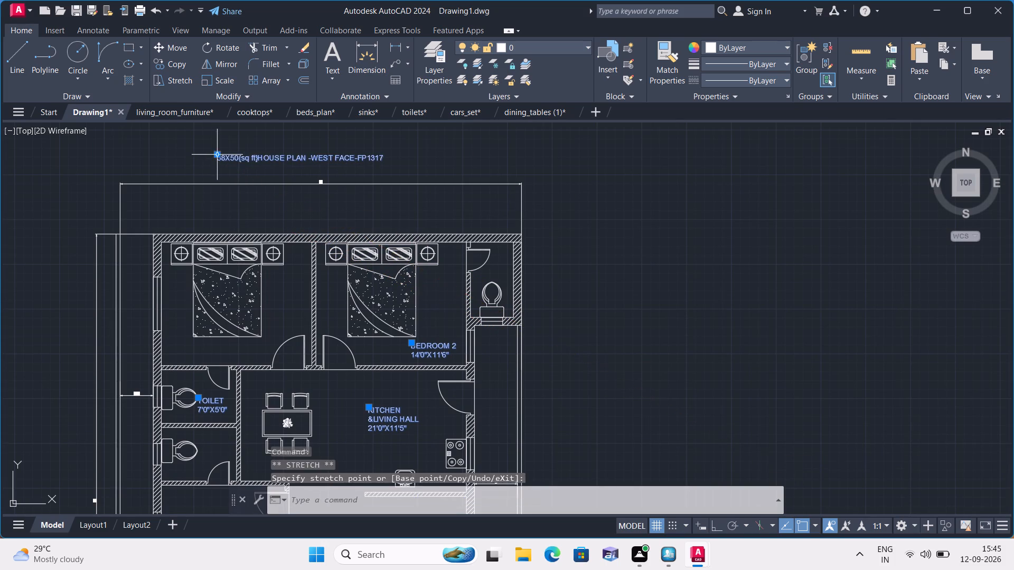
Move the DRAWING HALL 16'0"X13'0" label into the open space between the short partition wall and the sofa set.
scroll(259, 198, down, 1)
middle_drag(632, 341, 605, 260)
click(593, 341)
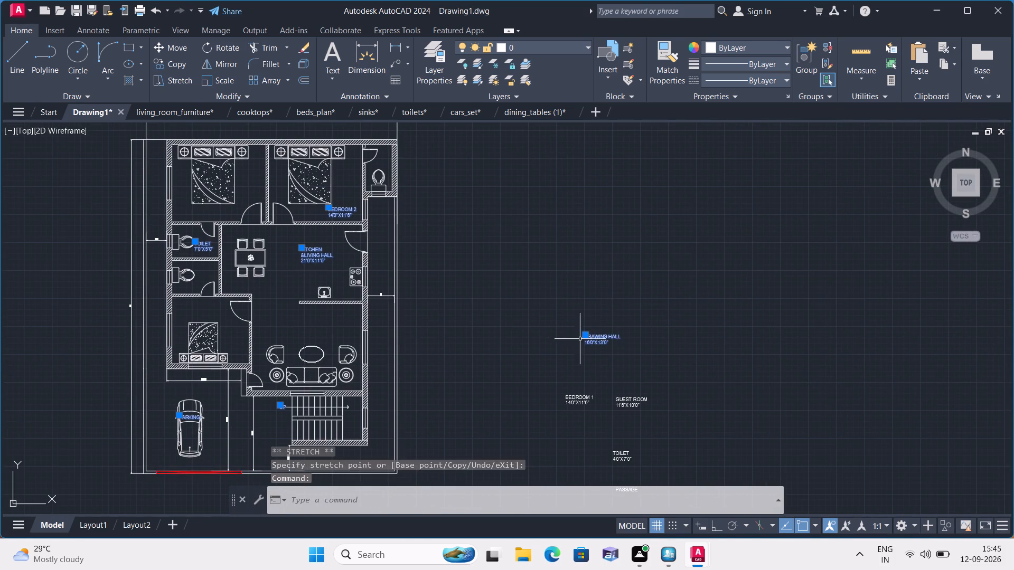
click(584, 333)
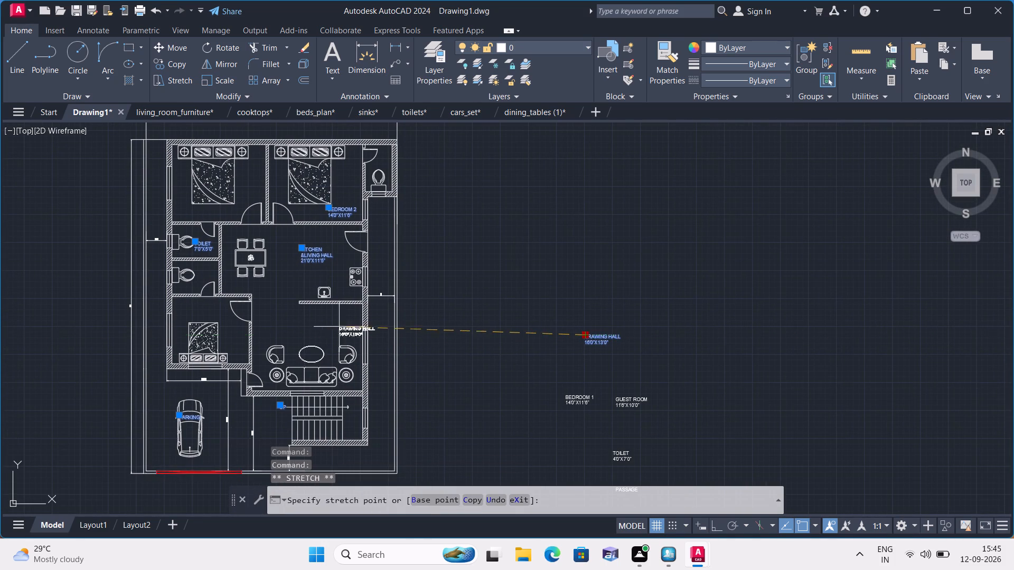
click(303, 320)
Move the BEDROOM 1 14'0"X11'6" label into the western bedroom, at the foot of the bed.
click(572, 402)
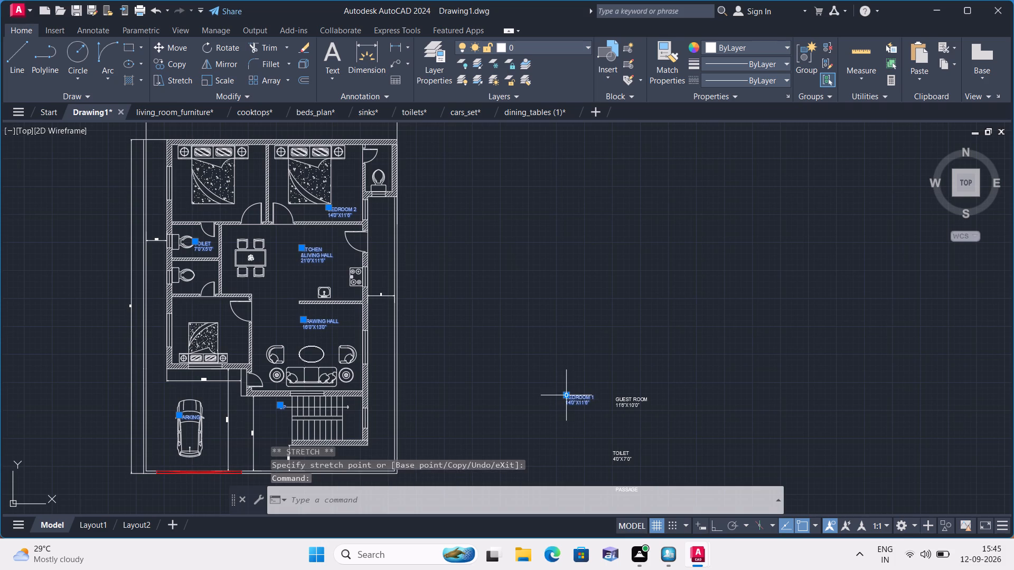
click(564, 393)
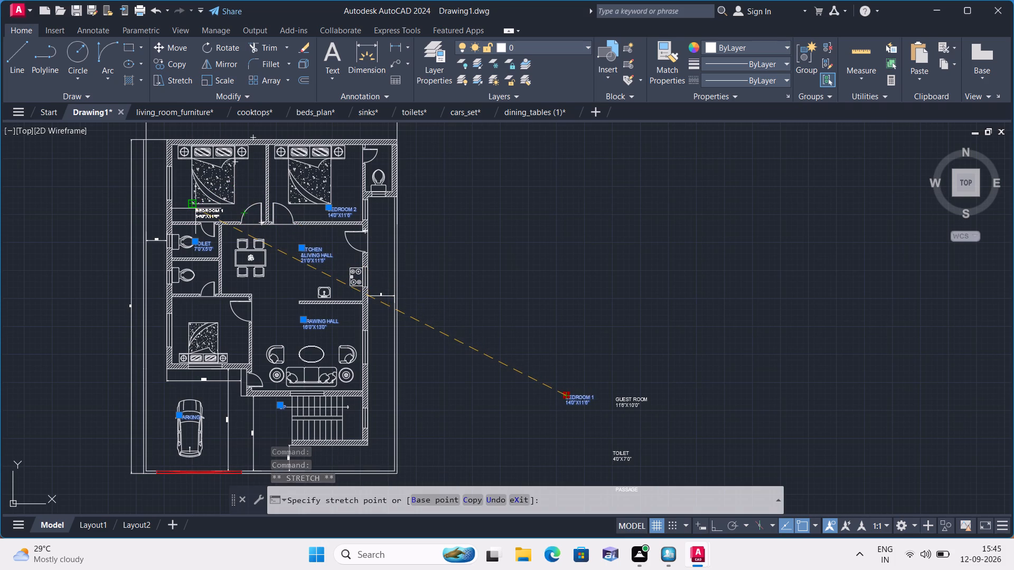
click(195, 208)
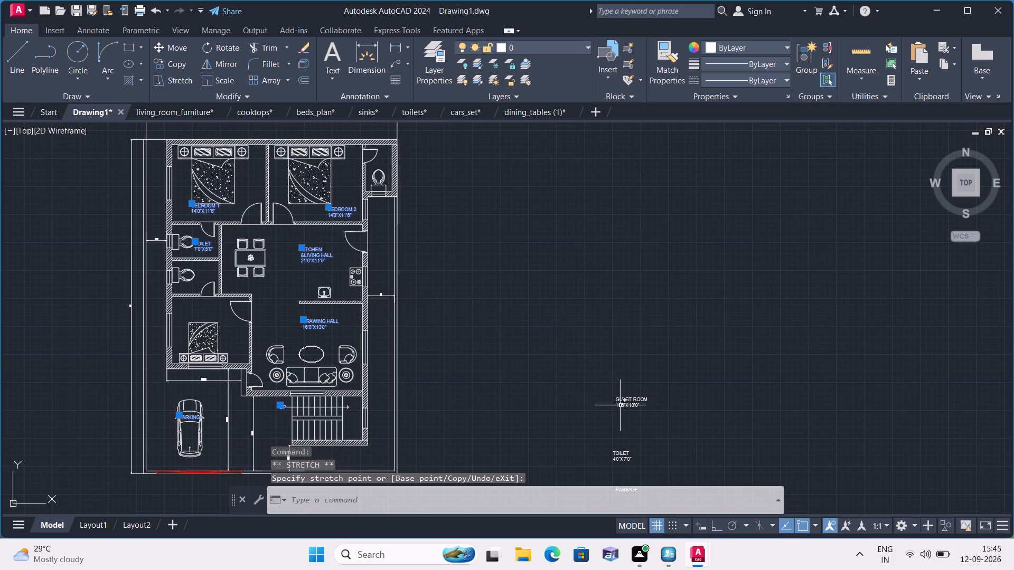
Move the GUEST ROOM 11'6"X10'0" label into the bedroom north of the parking area, just above its bed.
click(621, 406)
click(615, 396)
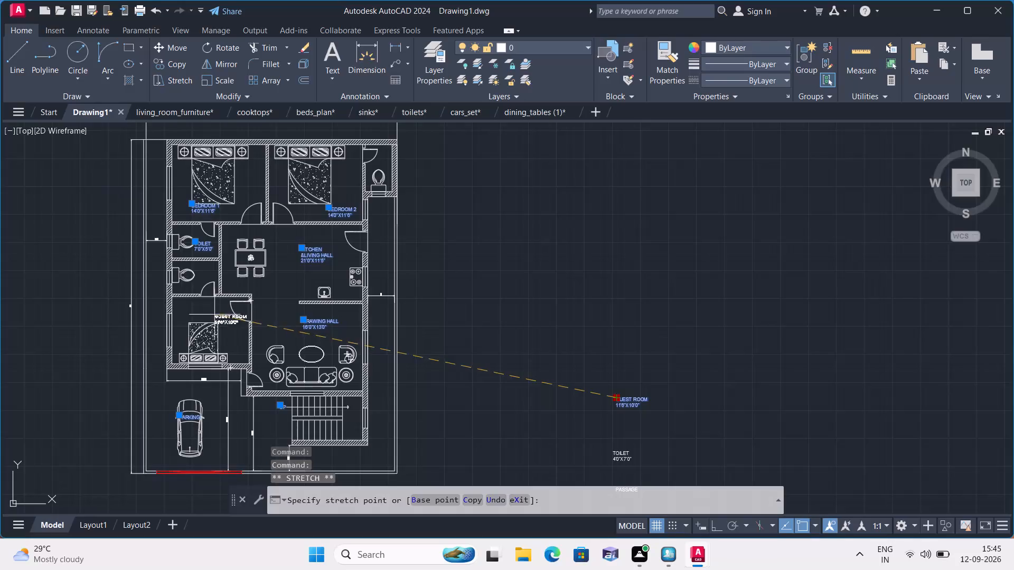
click(191, 308)
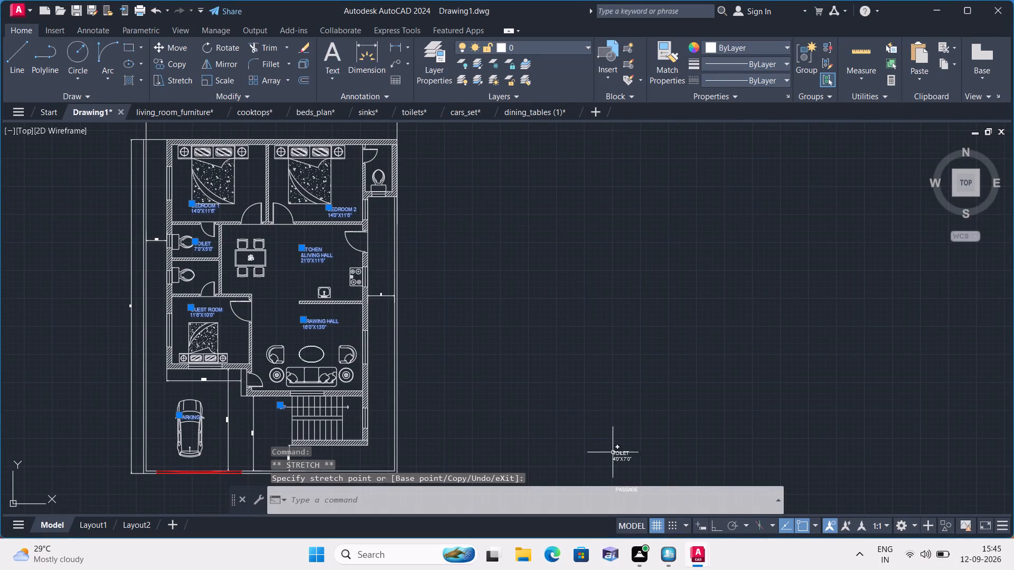
Move the TOILET 4'0"X7'0" label into the northeast corner toilet, above the toilet fixture.
click(614, 453)
click(615, 449)
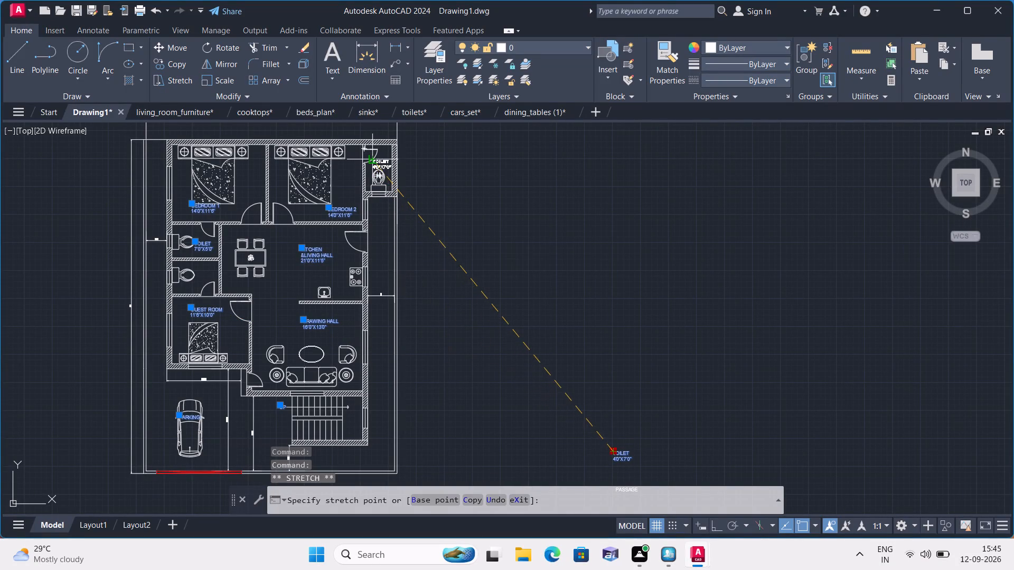
click(372, 163)
Move the GROUND FLOOR PLAN label below the southern boundary line, roughly centred under the plan.
scroll(475, 284, down, 1)
middle_drag(475, 284, 481, 229)
click(586, 383)
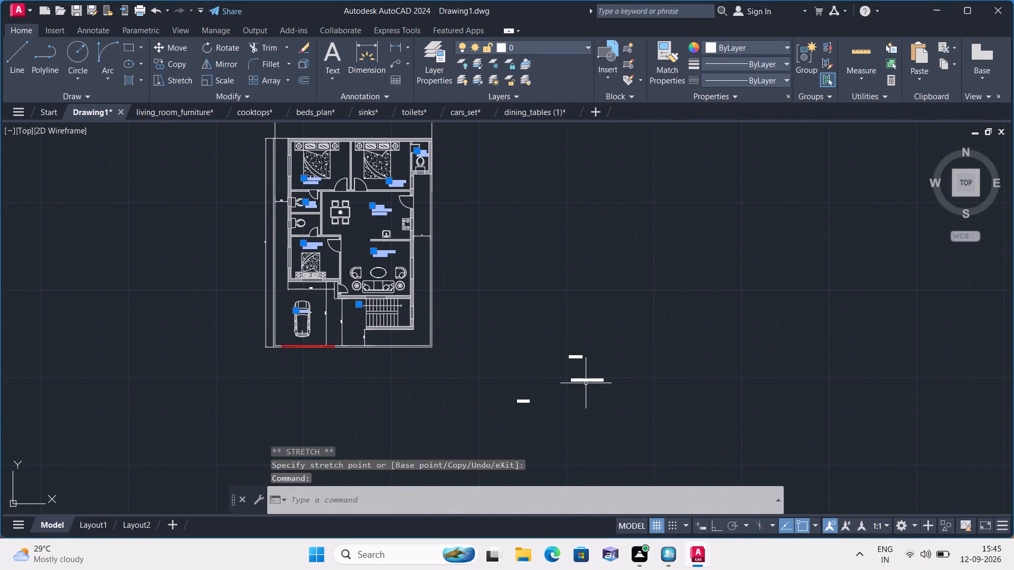
click(570, 380)
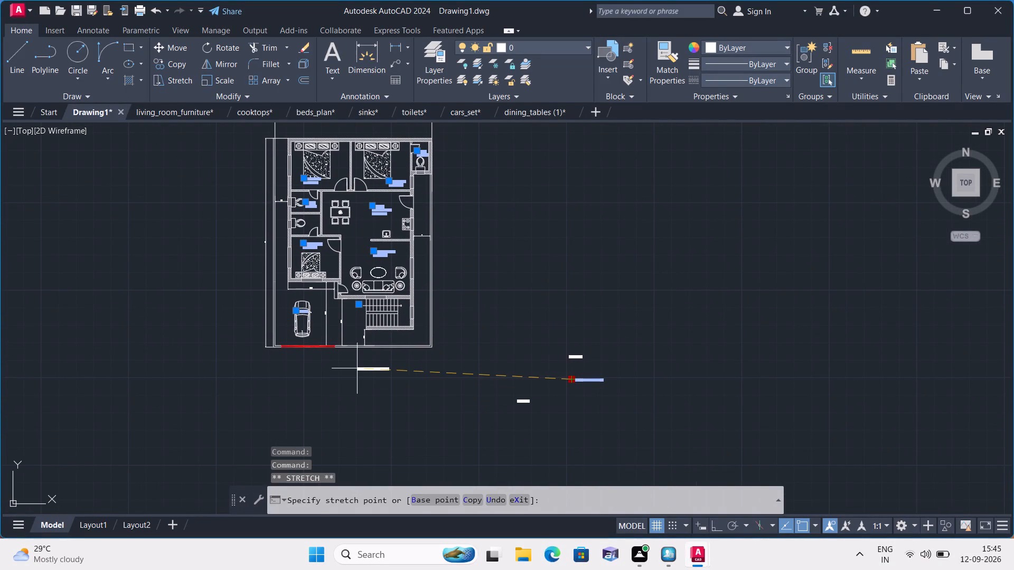
click(357, 368)
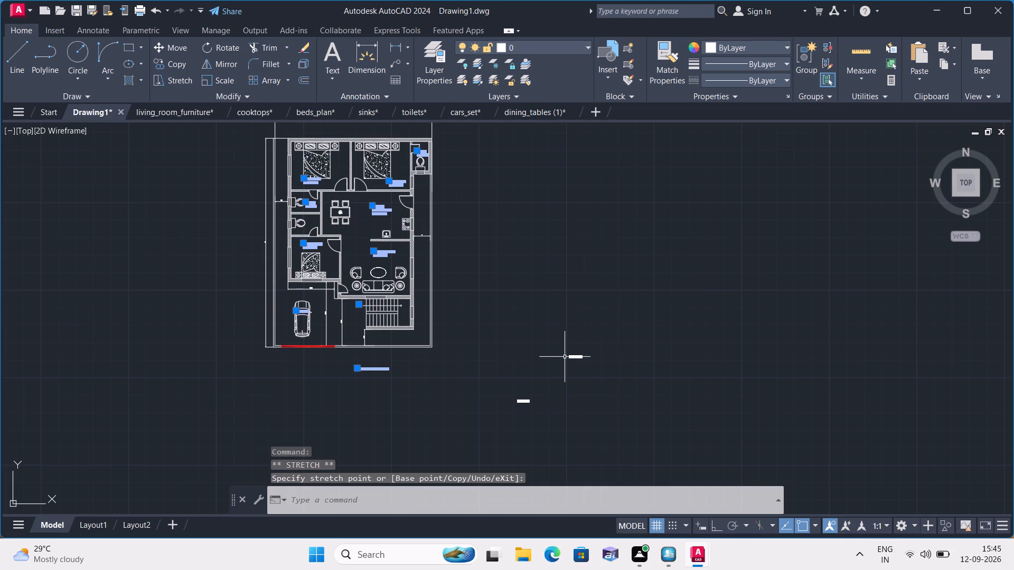
key(Escape)
Rotate the PASSAGE label 270 degrees with Ortho on so it reads vertically downward.
scroll(565, 368, up, 2)
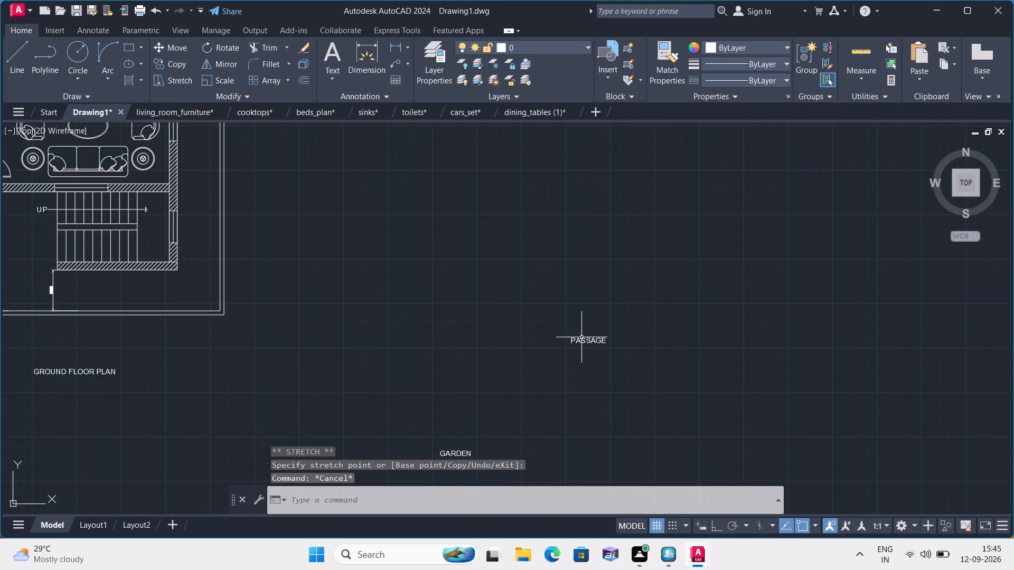
click(581, 337)
click(715, 523)
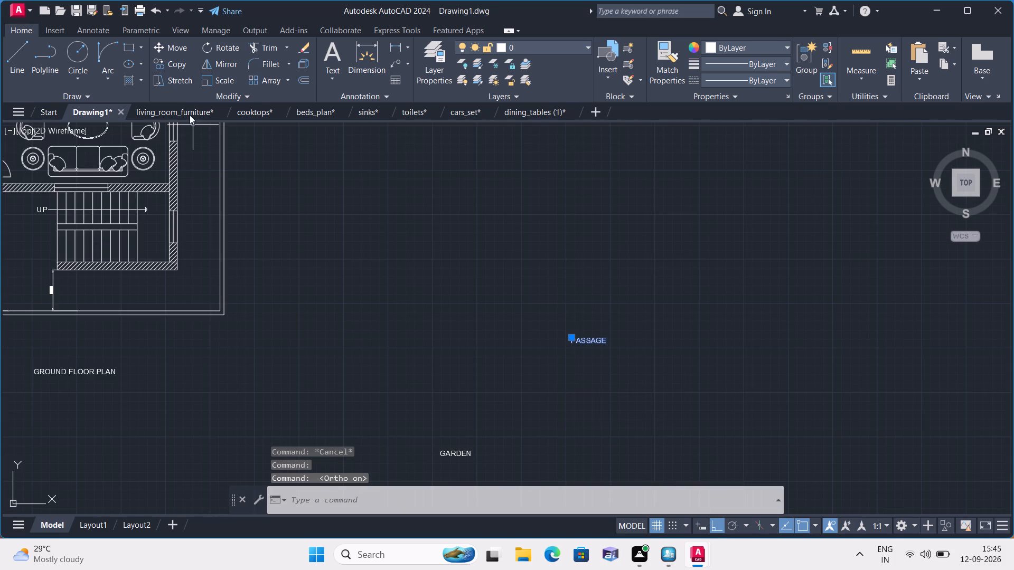
click(217, 47)
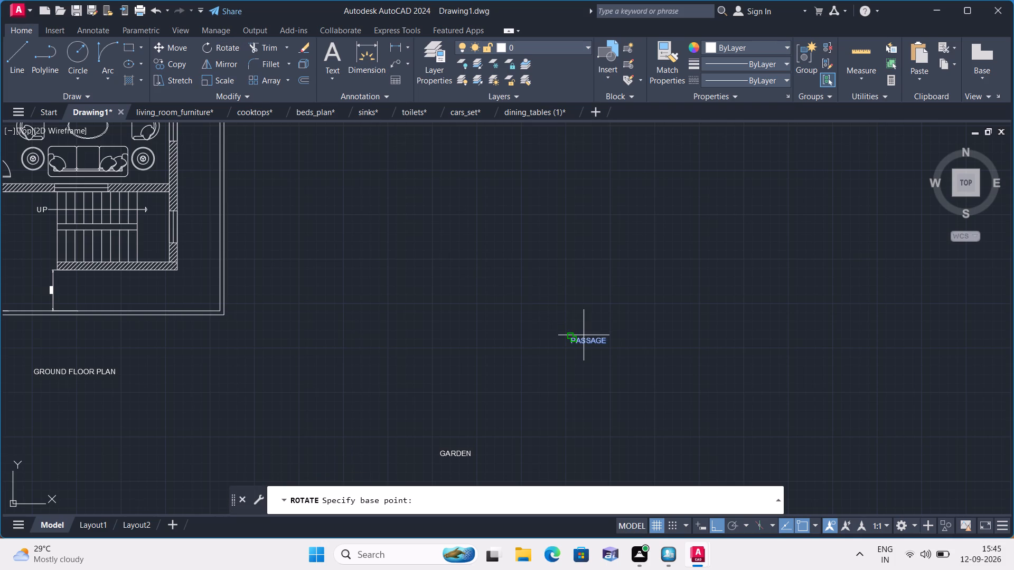
drag(584, 335, 585, 341)
click(584, 364)
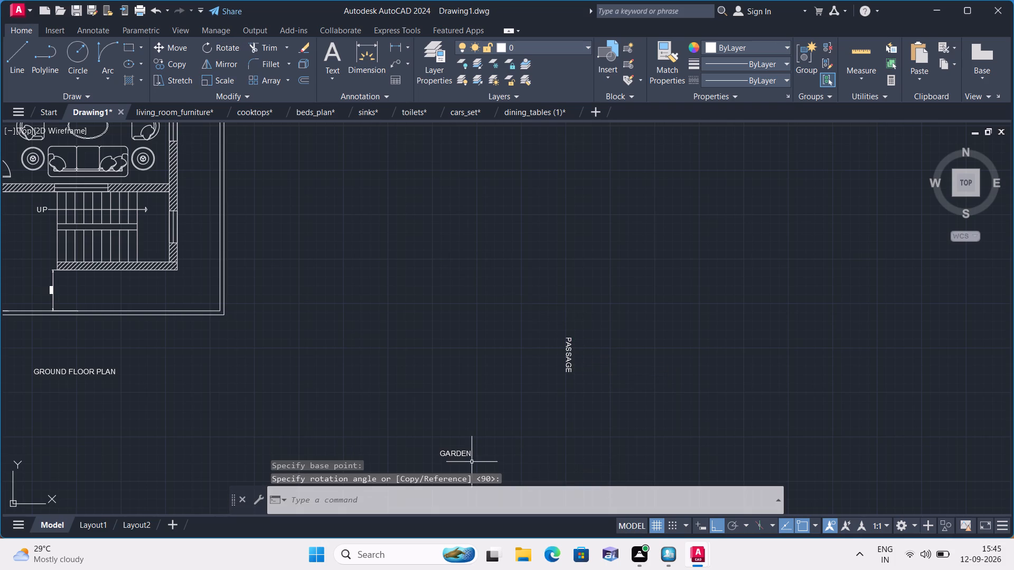
Rotate the GARDEN label 270 degrees so it reads vertically downward like the PASSAGE label.
click(457, 456)
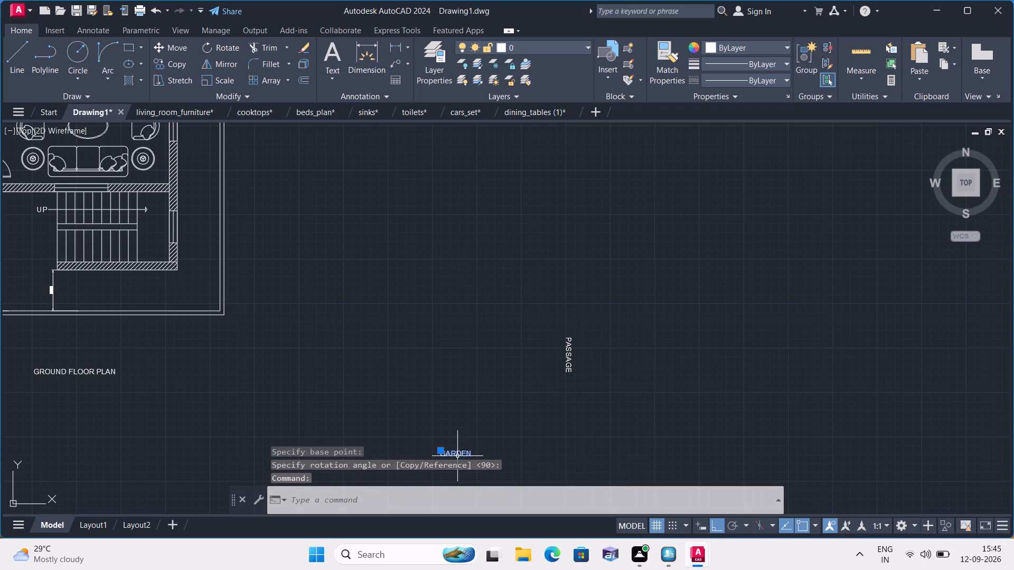
click(221, 49)
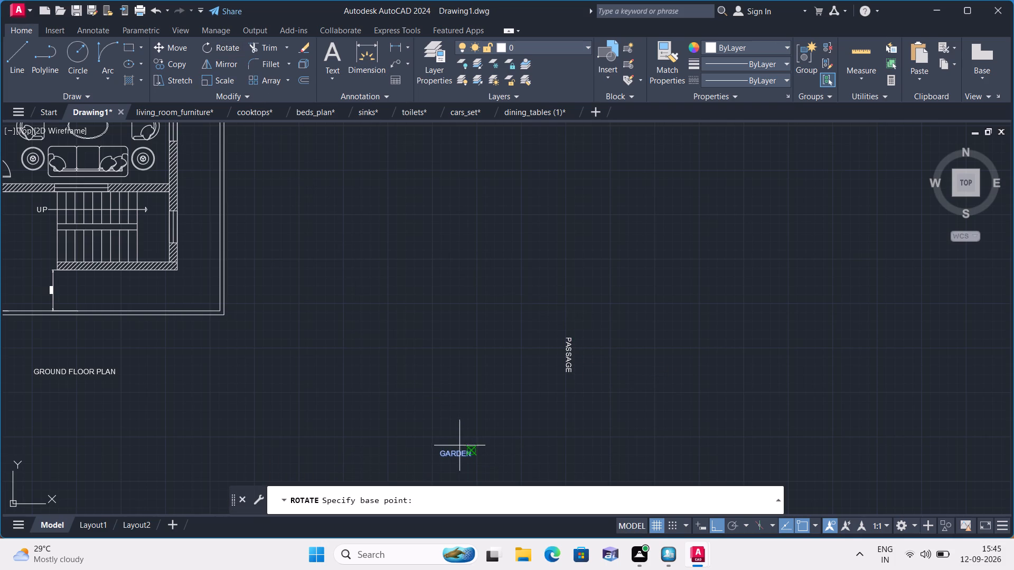
click(461, 452)
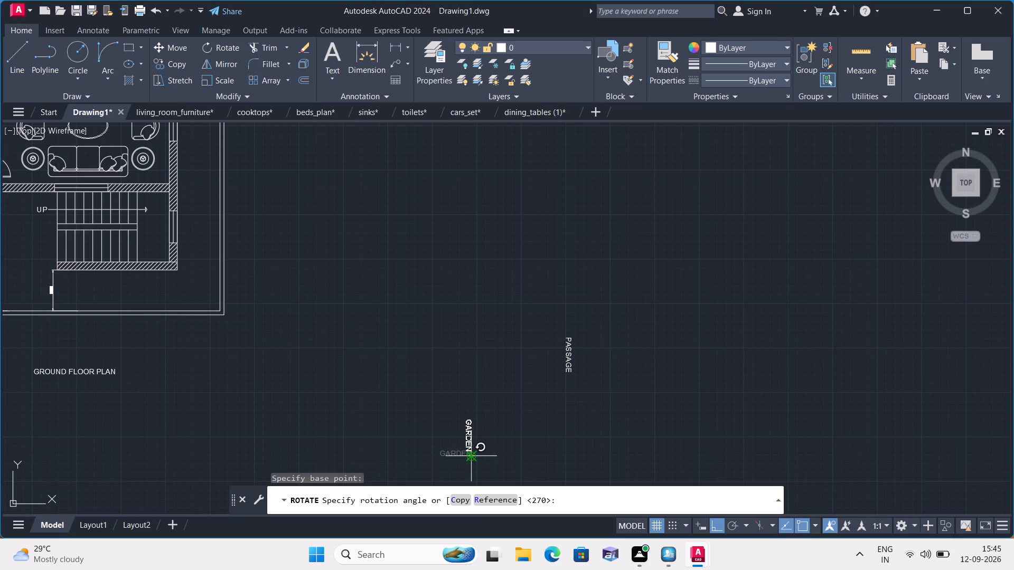
click(474, 459)
With Ortho off, move the vertical PASSAGE label into the strip between the drawing hall's east wall and the boundary.
click(717, 526)
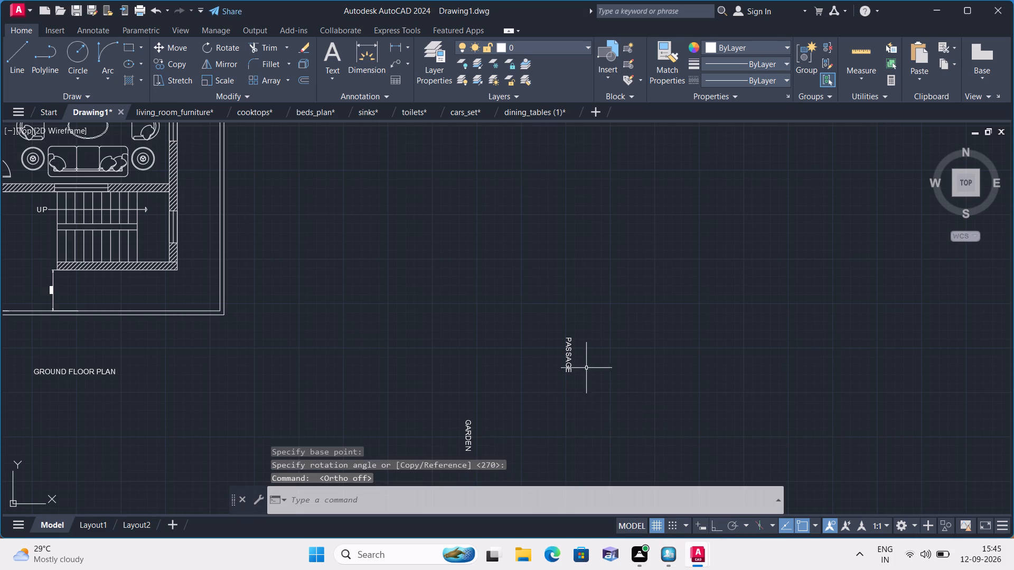
click(571, 352)
click(571, 337)
middle_drag(319, 244, 446, 355)
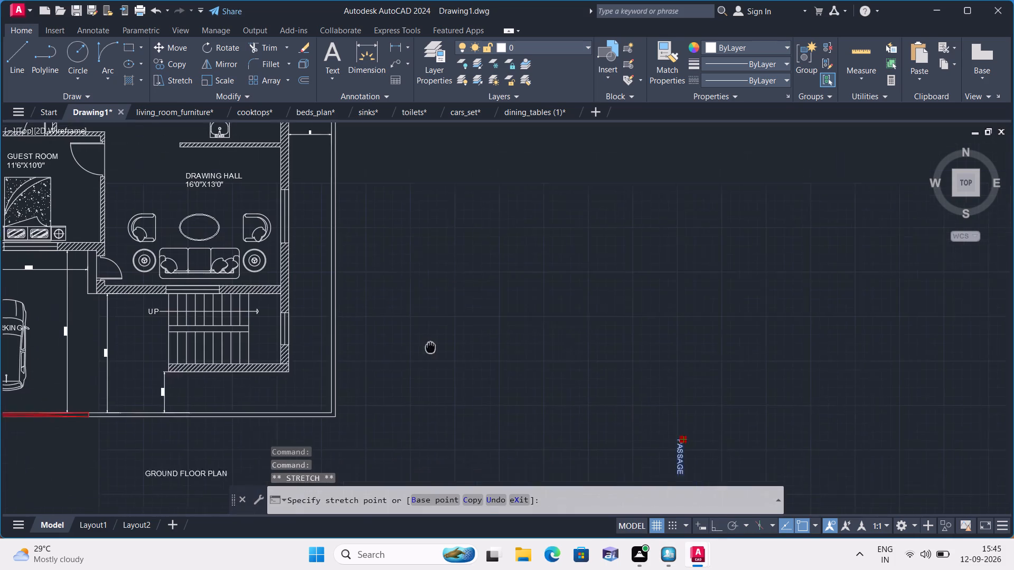
middle_drag(446, 355, 465, 375)
click(347, 183)
Move the vertical GARDEN label into the strip west of the house, just above the 3'-1" dimension beside the northern toilet.
middle_drag(469, 268, 494, 187)
scroll(471, 245, down, 1)
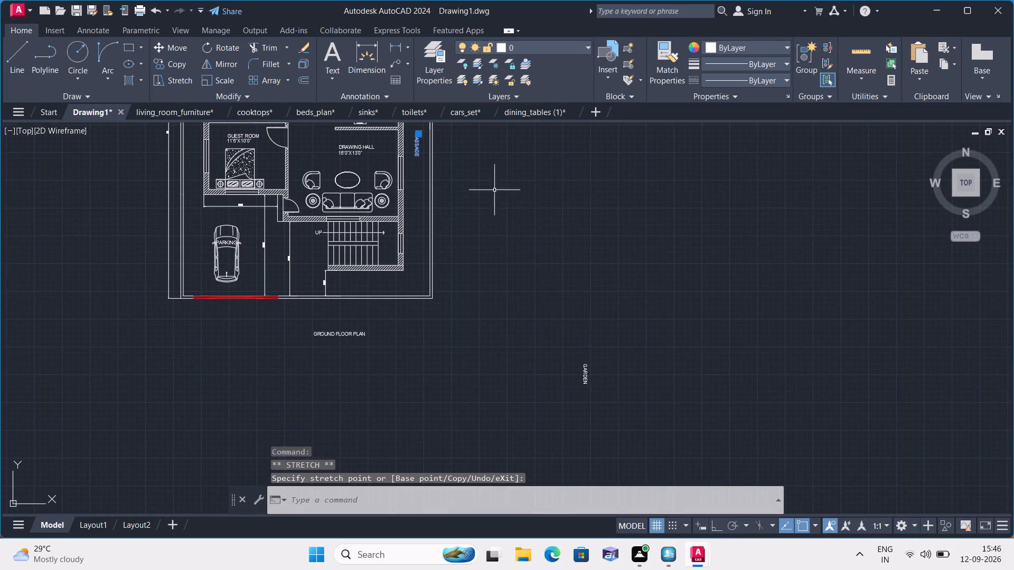
click(589, 369)
click(584, 364)
click(588, 365)
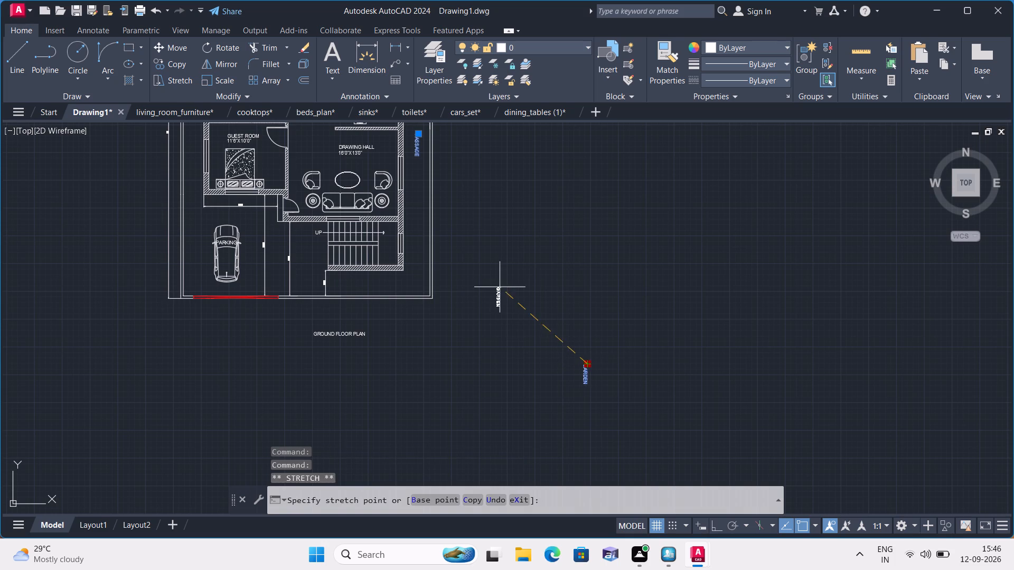
middle_drag(500, 286, 643, 439)
scroll(332, 241, up, 2)
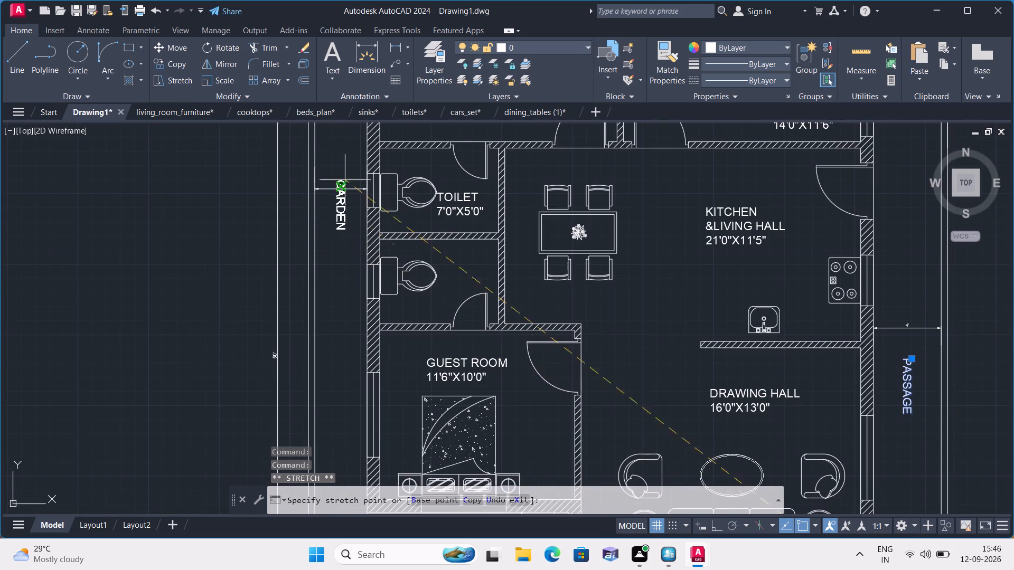
click(341, 129)
key(Escape)
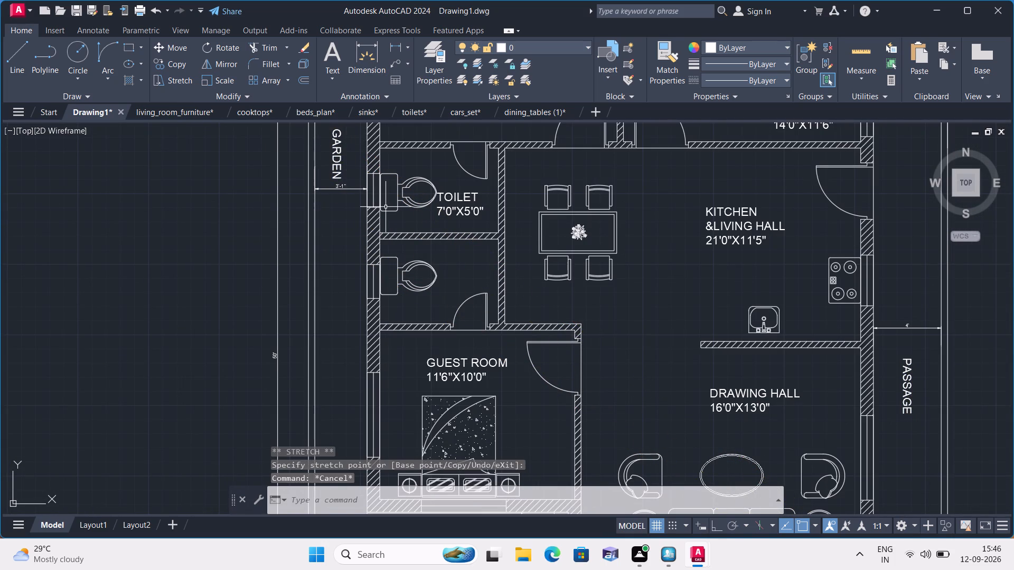
Insert 1900 before "sq ft" in the plan title so it reads 38X50{1900sq ft}HOUSE PLAN -WEST FACE-FP1317.
scroll(386, 208, down, 3)
middle_drag(392, 206, 342, 419)
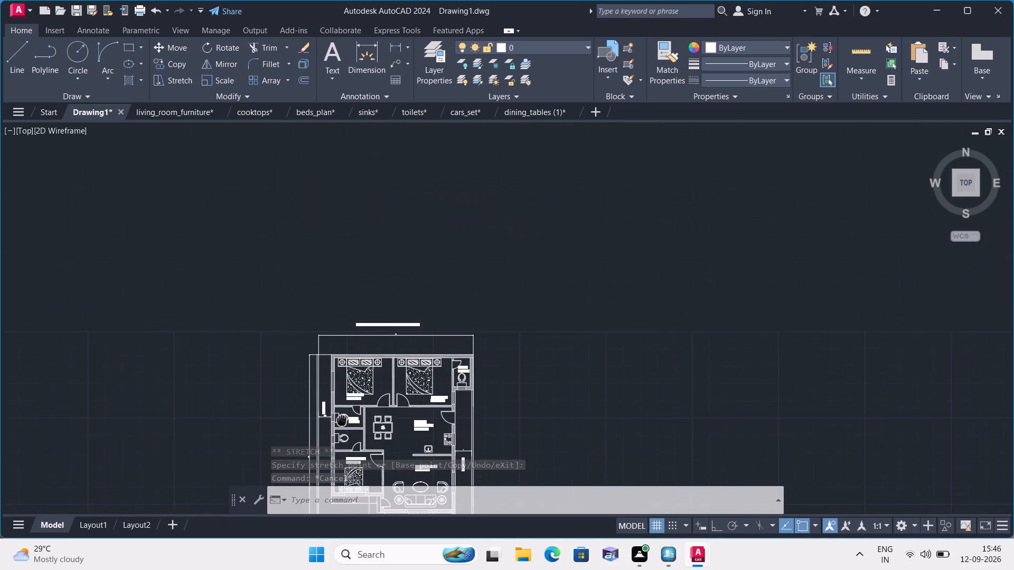
middle_drag(342, 419, 343, 420)
scroll(358, 344, up, 4)
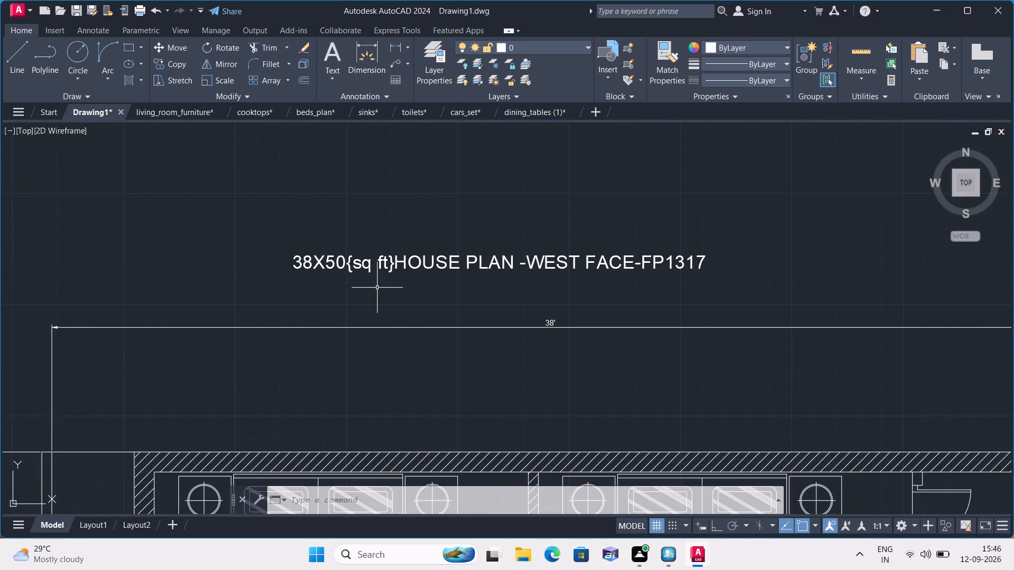
scroll(355, 277, up, 3)
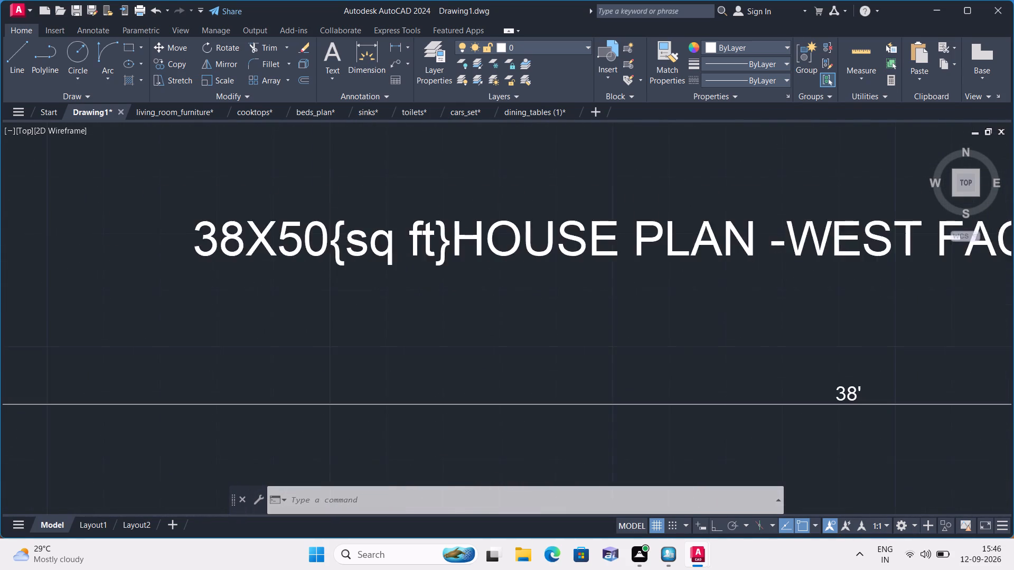
click(344, 227)
right_click(344, 227)
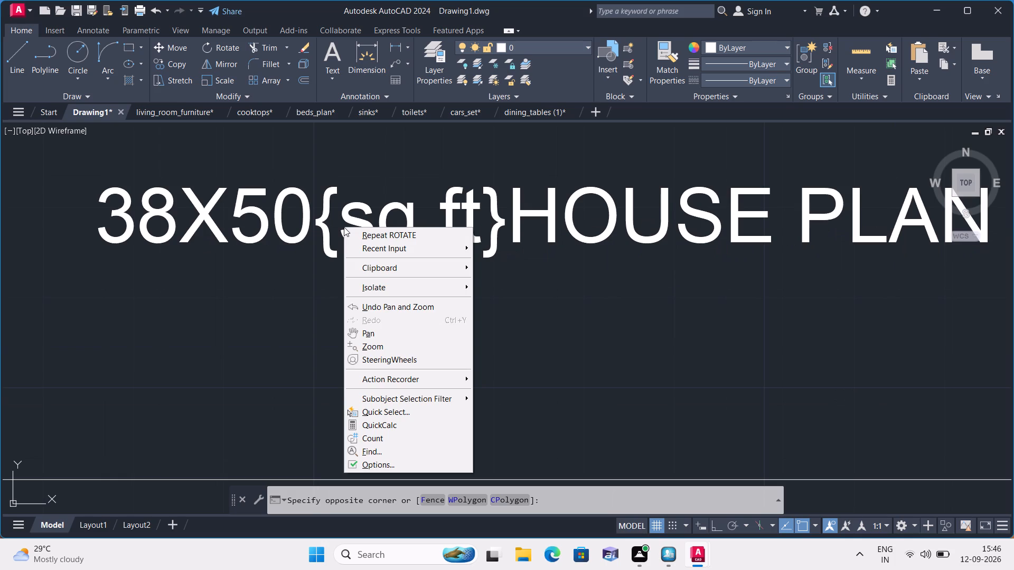
click(270, 209)
right_click(290, 316)
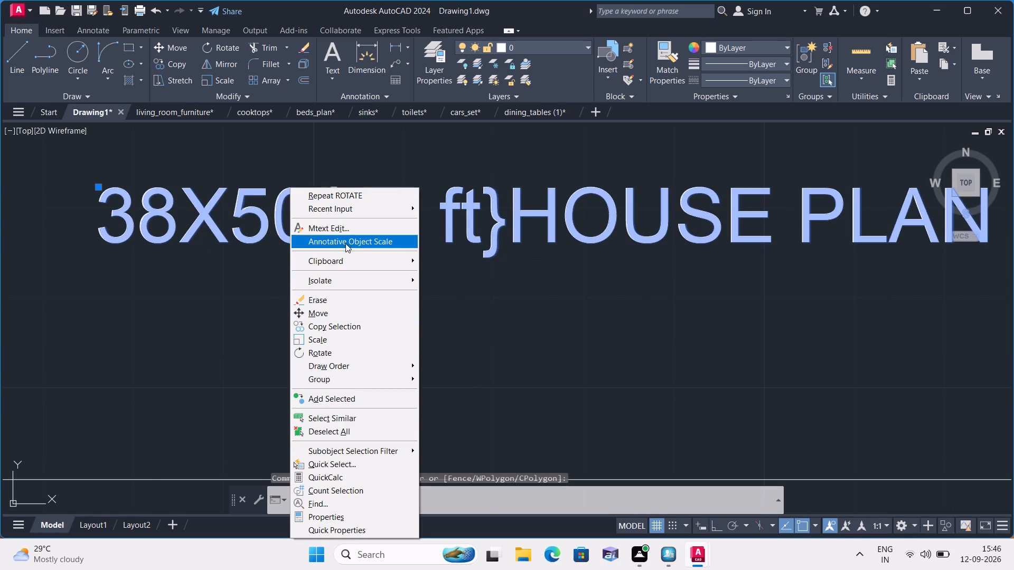
click(348, 227)
click(336, 230)
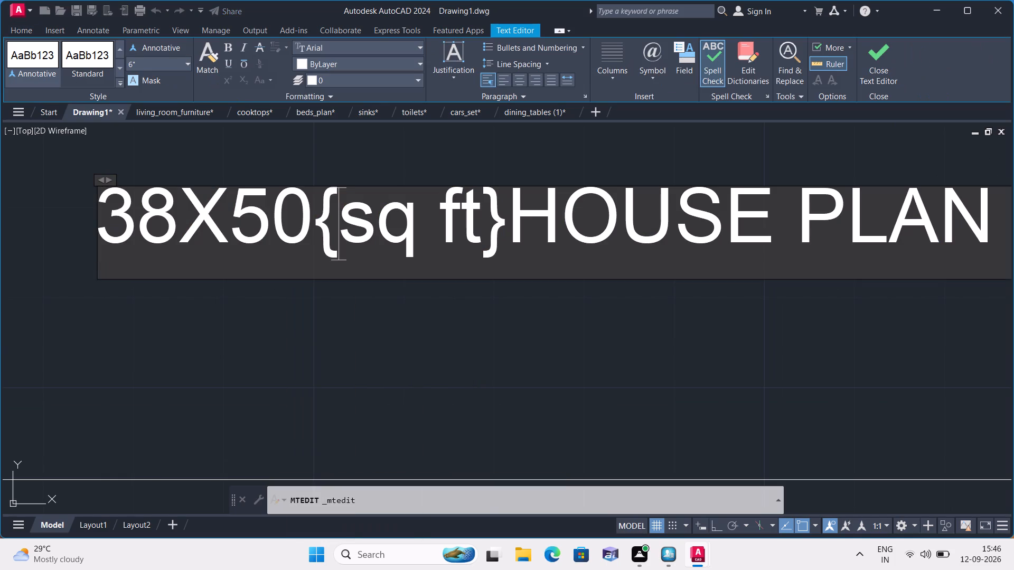
text(1900)
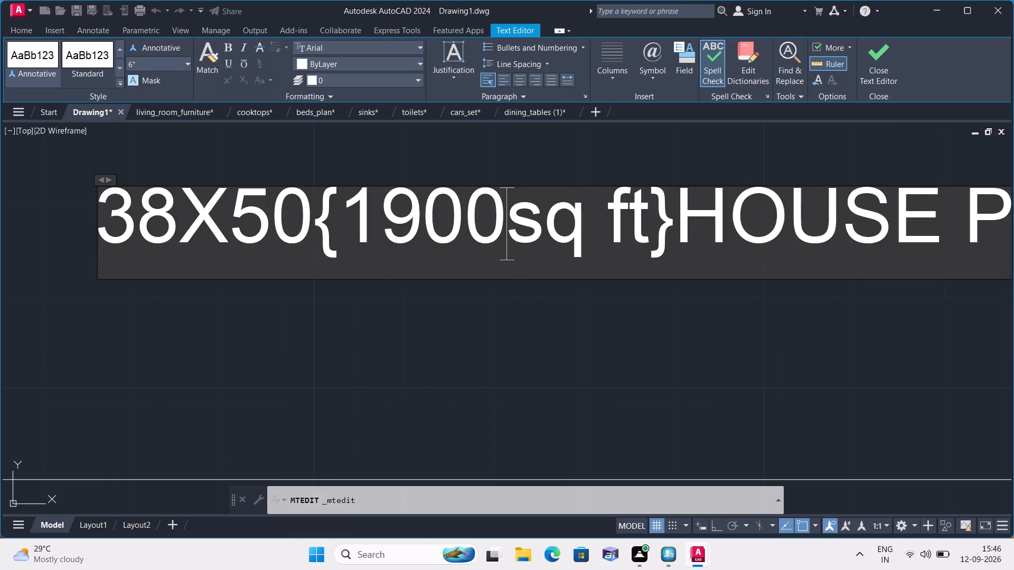
click(383, 309)
Examine the edited plan title and the legibility of the dimension text around the house.
scroll(383, 309, down, 1)
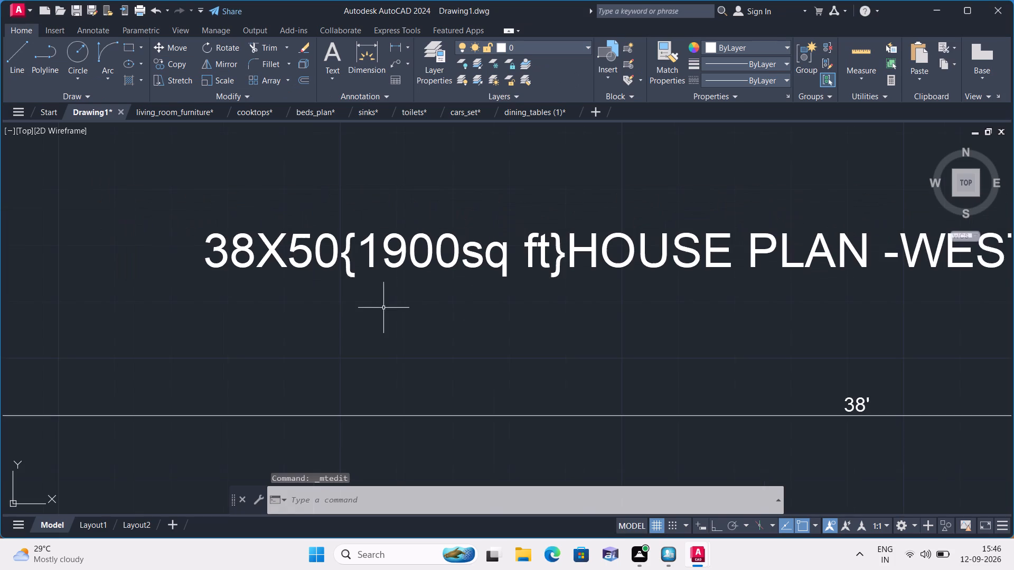
scroll(538, 304, down, 1)
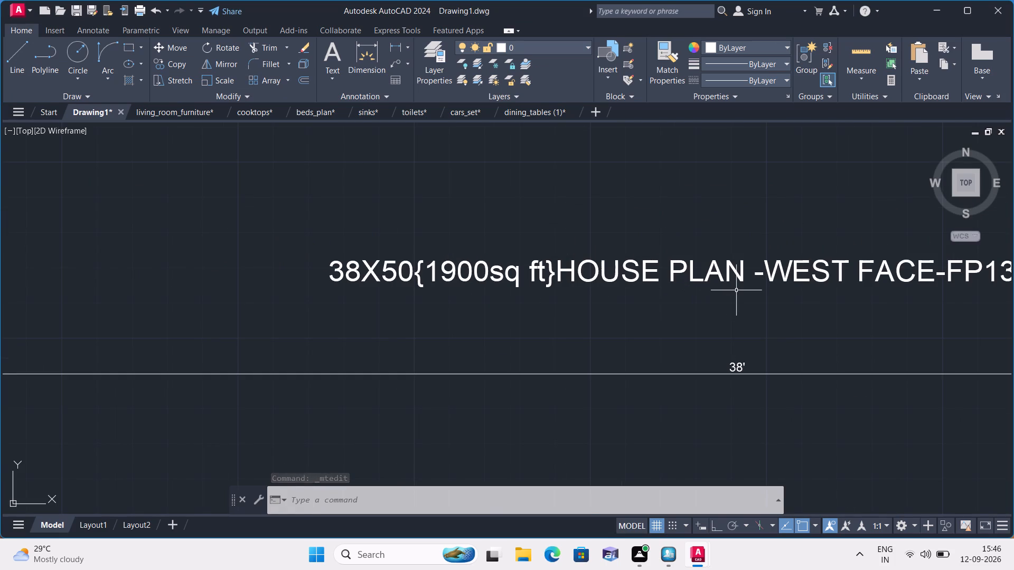
middle_drag(736, 290, 521, 319)
scroll(640, 314, down, 1)
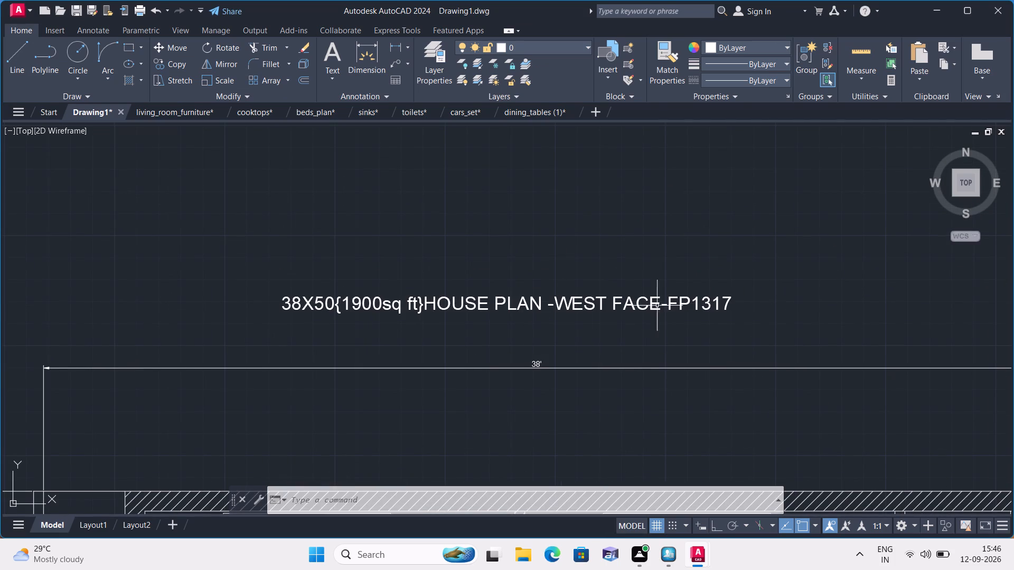
scroll(603, 398, down, 1)
middle_drag(594, 391, 554, 305)
scroll(561, 334, down, 1)
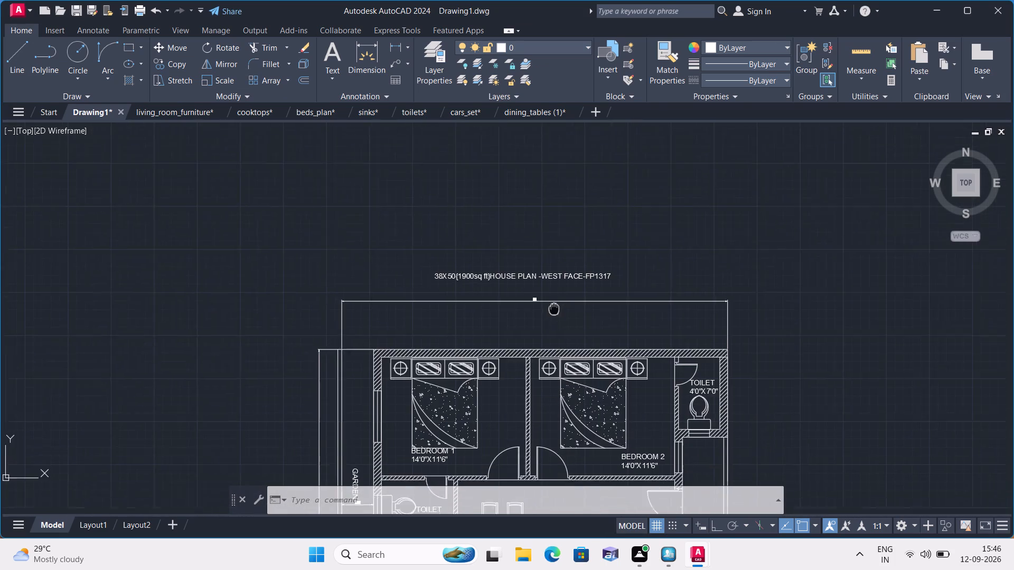
middle_drag(554, 305, 554, 293)
middle_drag(368, 395, 365, 183)
scroll(325, 381, up, 2)
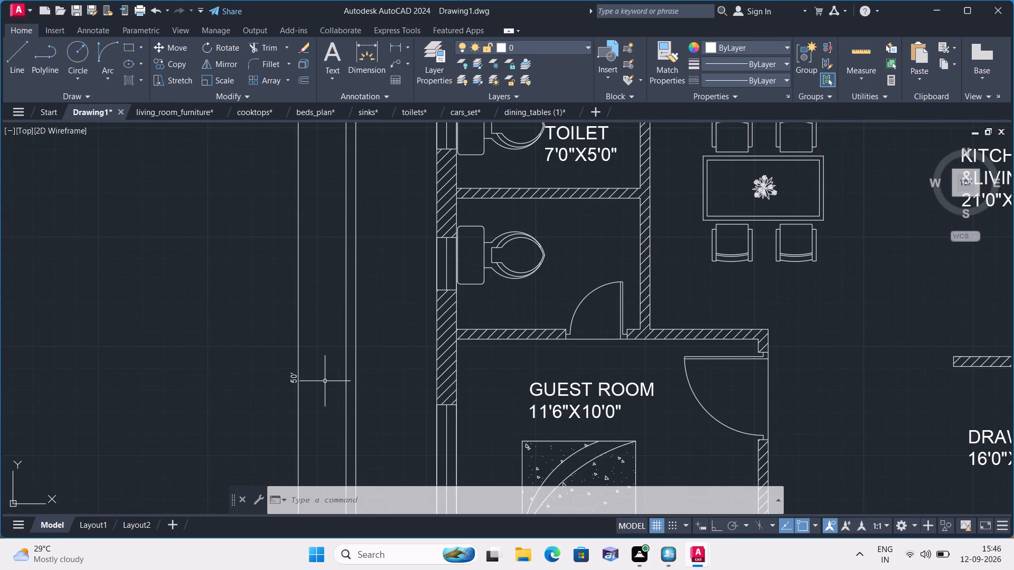
scroll(334, 385, down, 1)
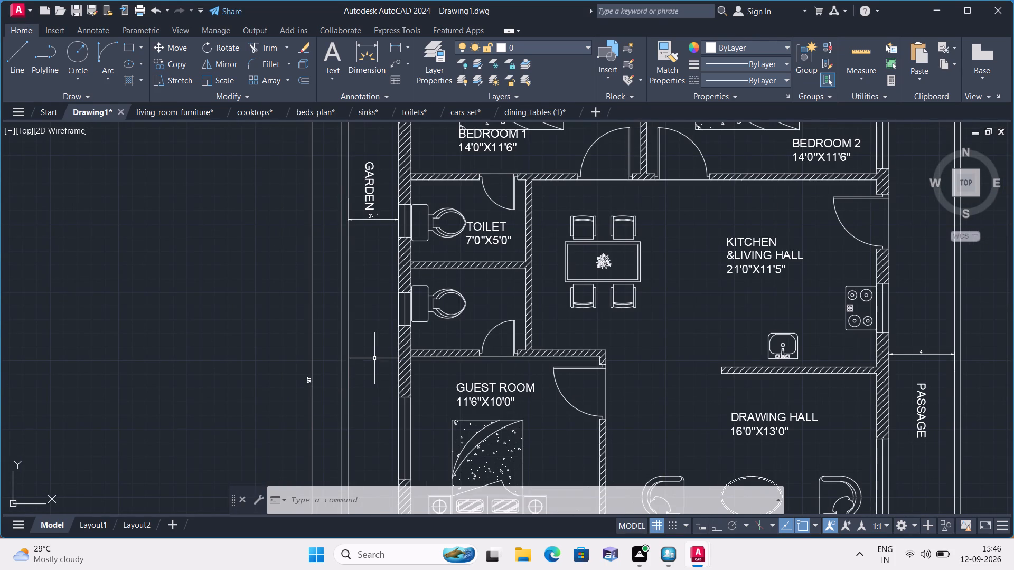
middle_drag(382, 312, 261, 270)
scroll(260, 269, down, 2)
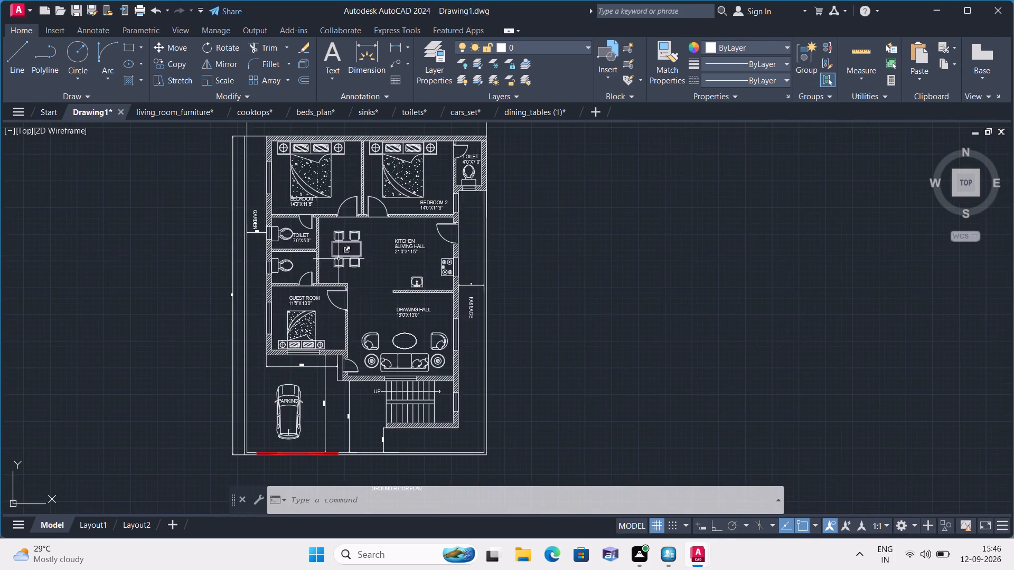
Select all similar dimensions from the 3'-1" garden dimension and set their text height to 6".
scroll(317, 251, up, 2)
click(178, 200)
right_click(804, 191)
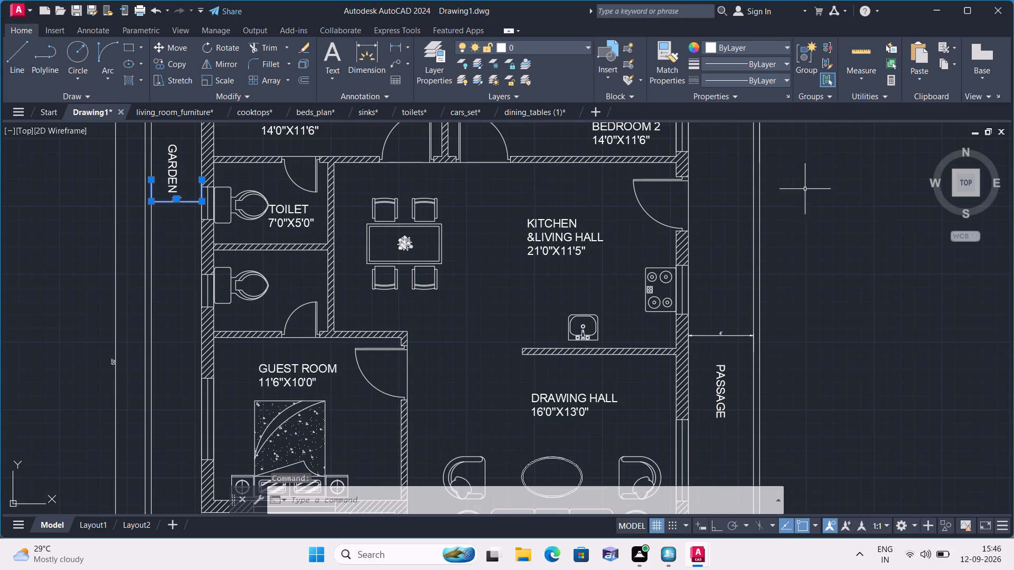
click(882, 416)
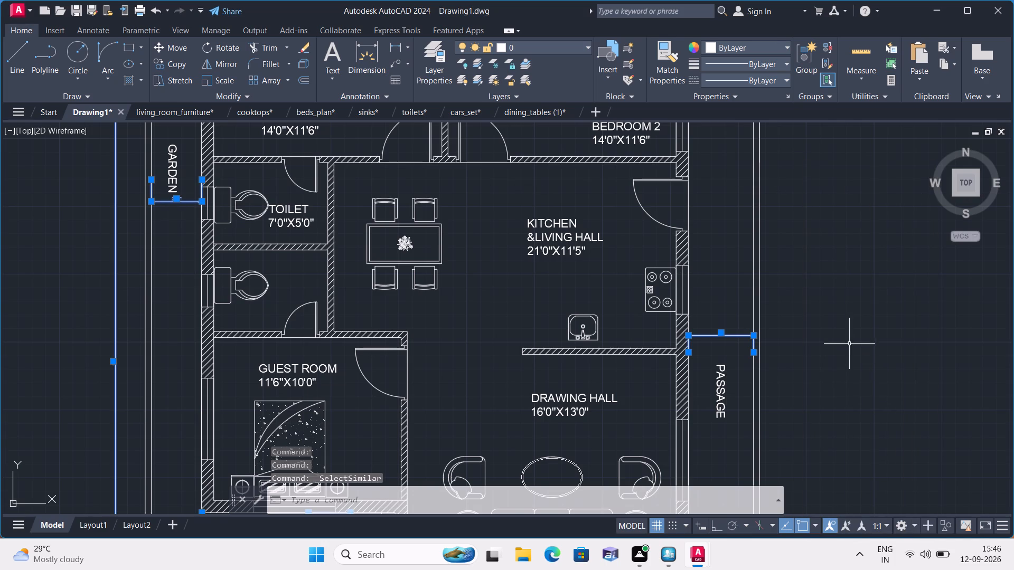
right_click(849, 333)
click(936, 514)
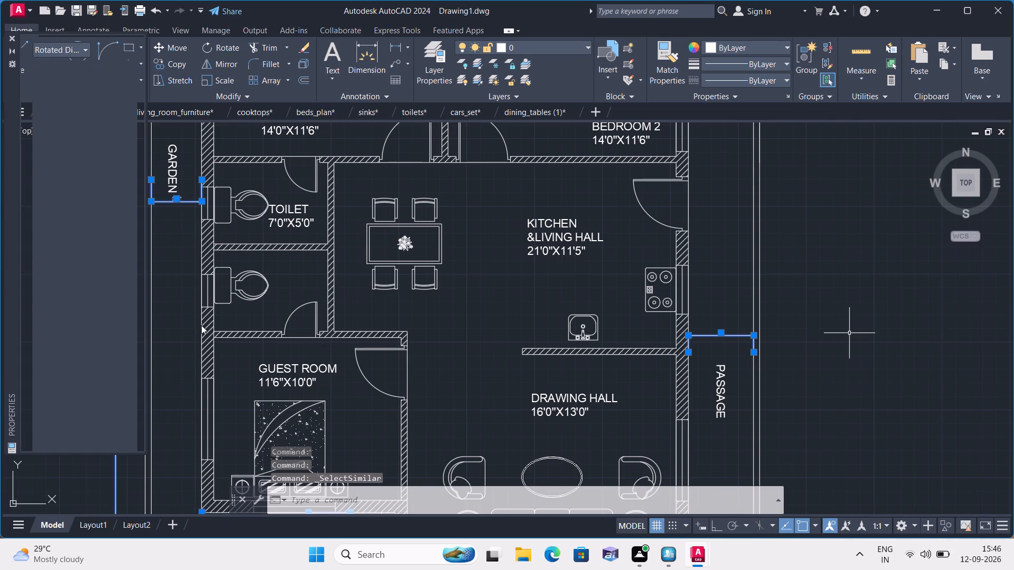
scroll(100, 296, down, 5)
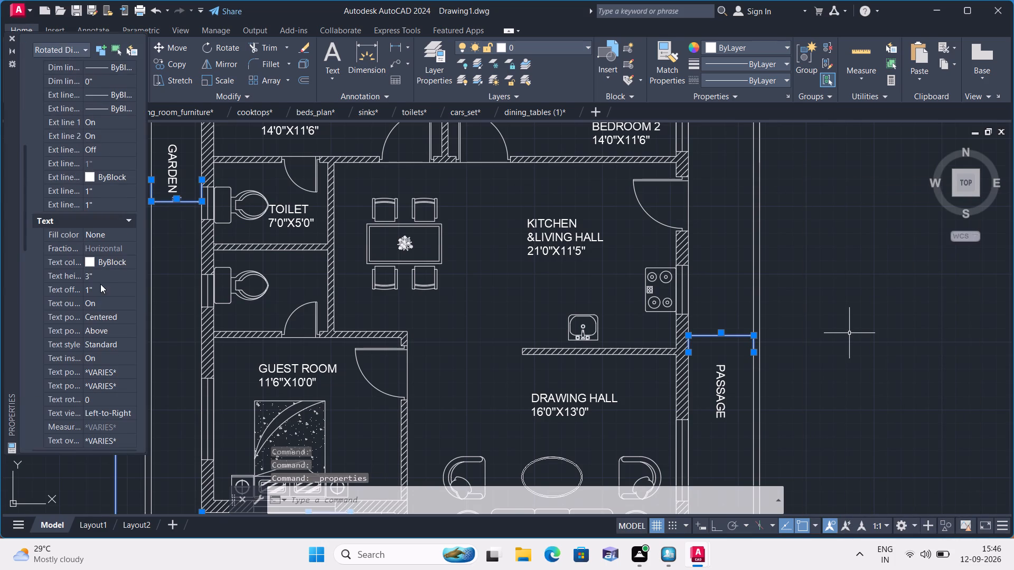
click(104, 275)
key(BackSpace)
text(6")
click(529, 278)
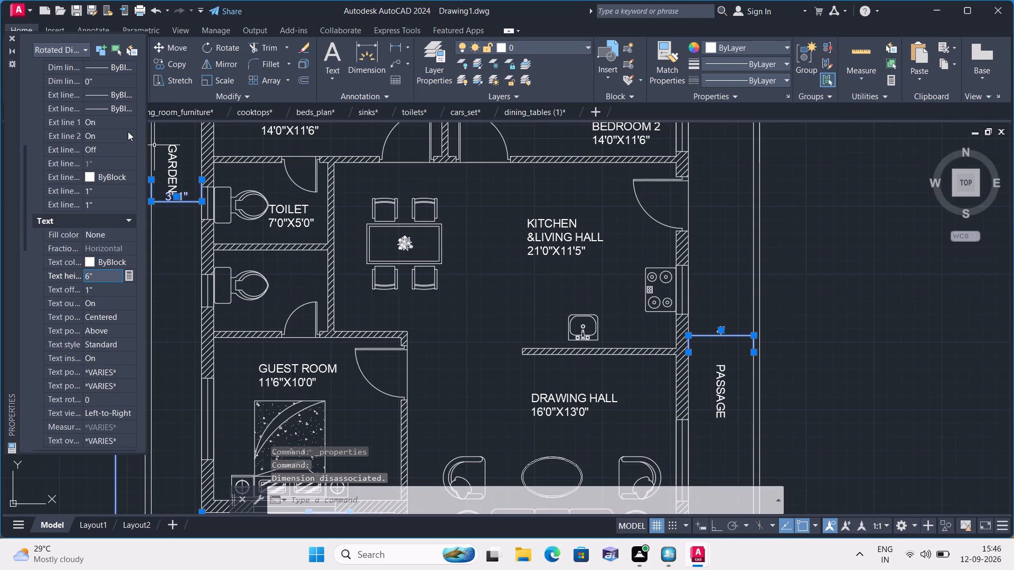
click(6, 36)
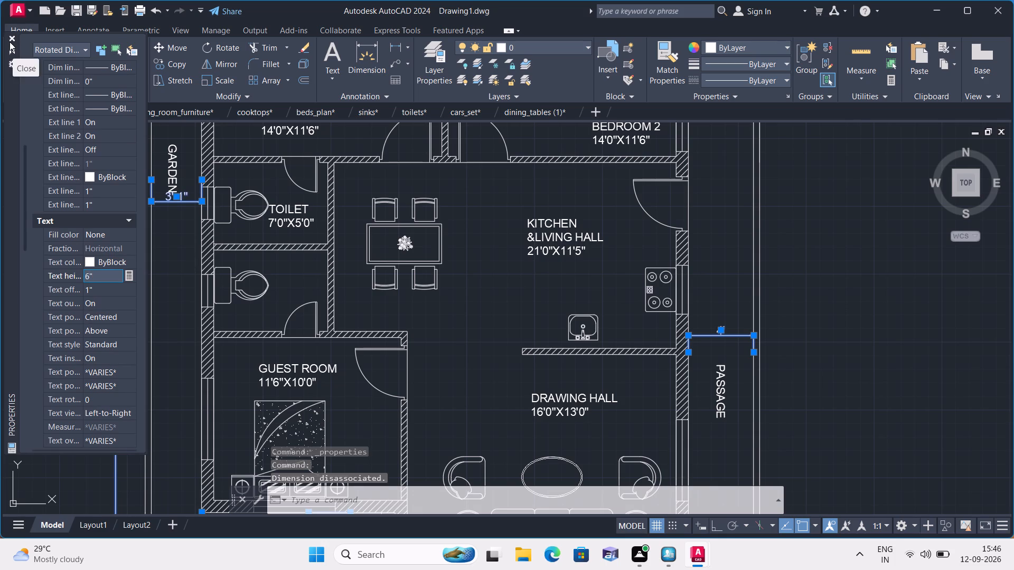
click(10, 42)
key(Escape)
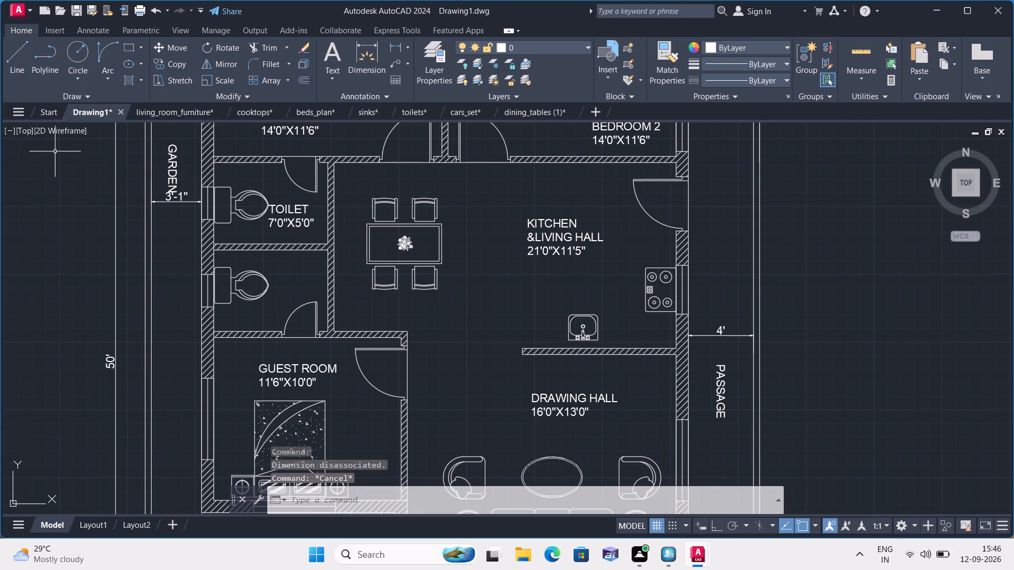
key(Escape)
Move the vertical GARDEN label farther north, clear of the enlarged 3'-1" dimension text.
scroll(145, 174, up, 1)
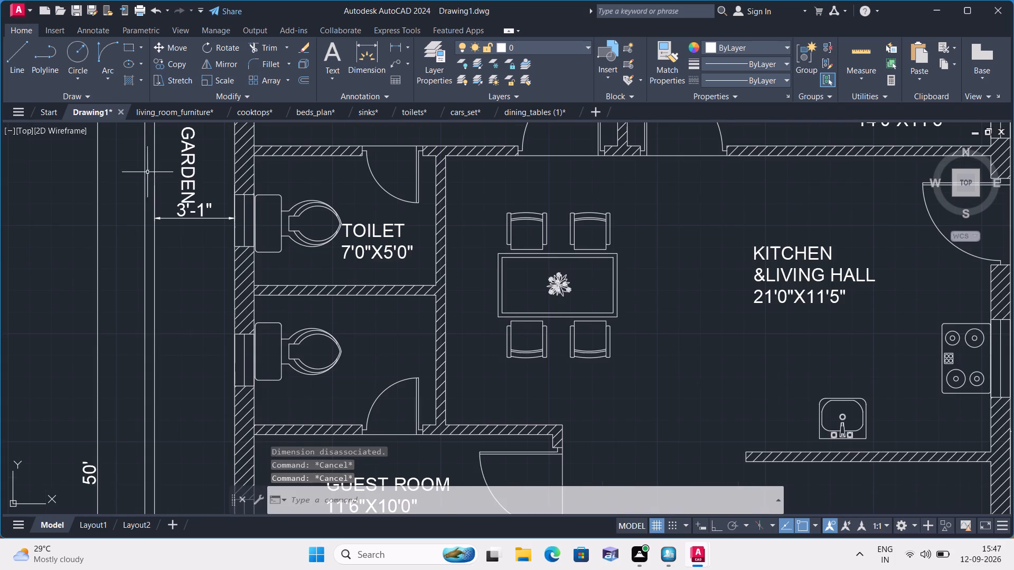
click(191, 156)
middle_drag(191, 156, 196, 209)
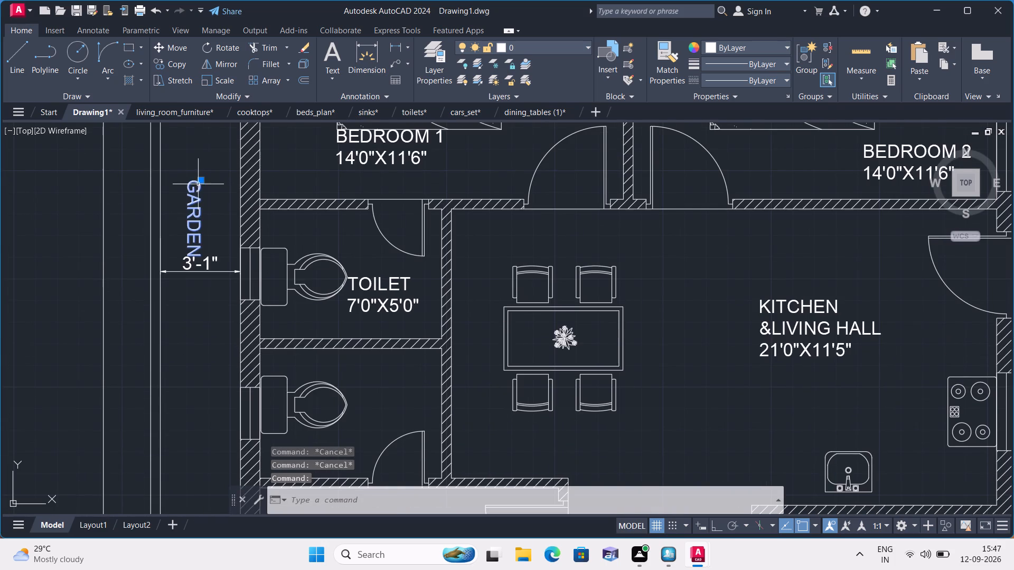
click(200, 182)
click(199, 150)
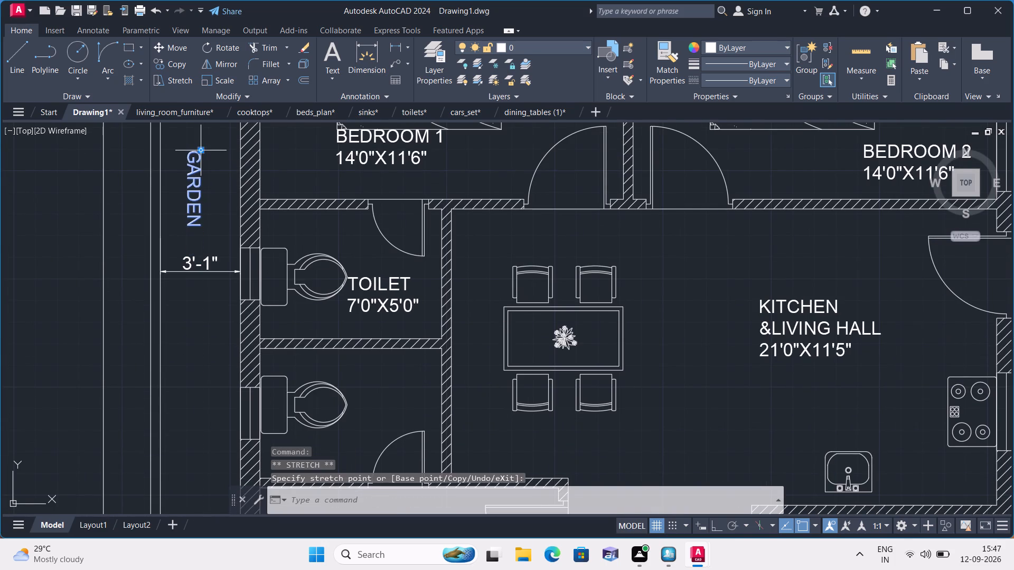
key(Escape)
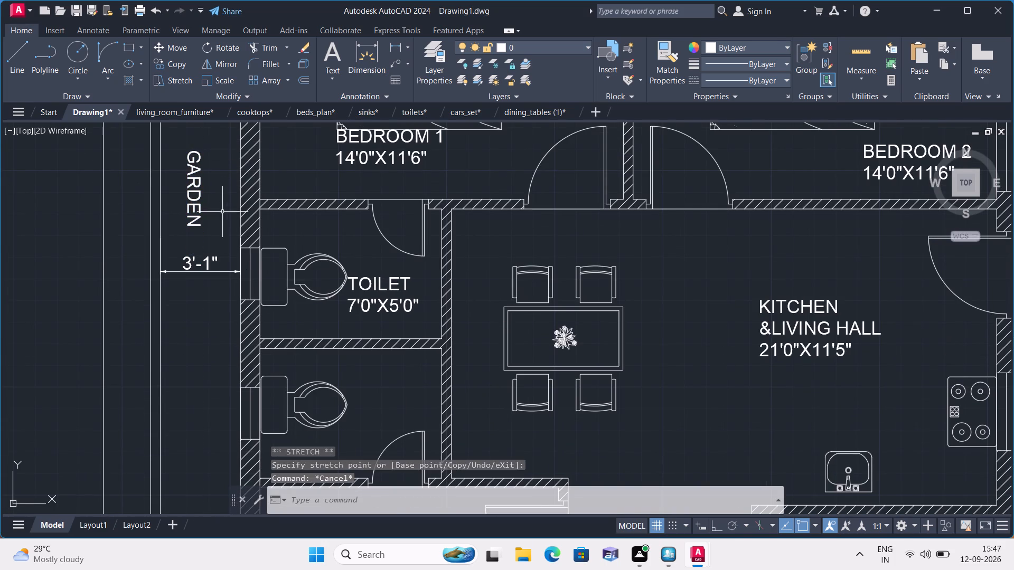
Examine the enlarged dimensions and the room labels across the parking, staircase, guest room, drawing hall, kitchen and toilets.
scroll(227, 246, down, 2)
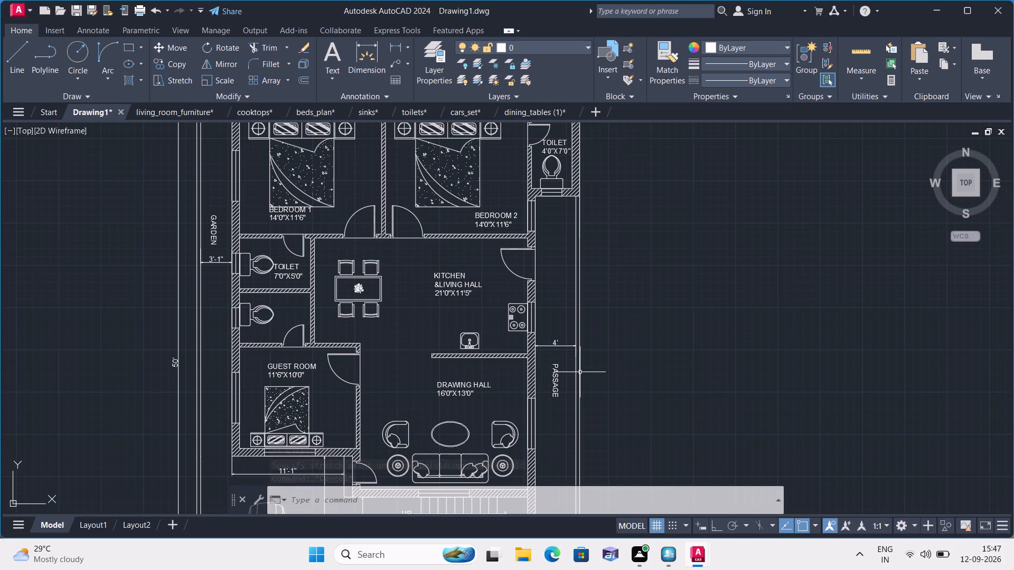
middle_drag(579, 391, 506, 222)
scroll(373, 418, up, 1)
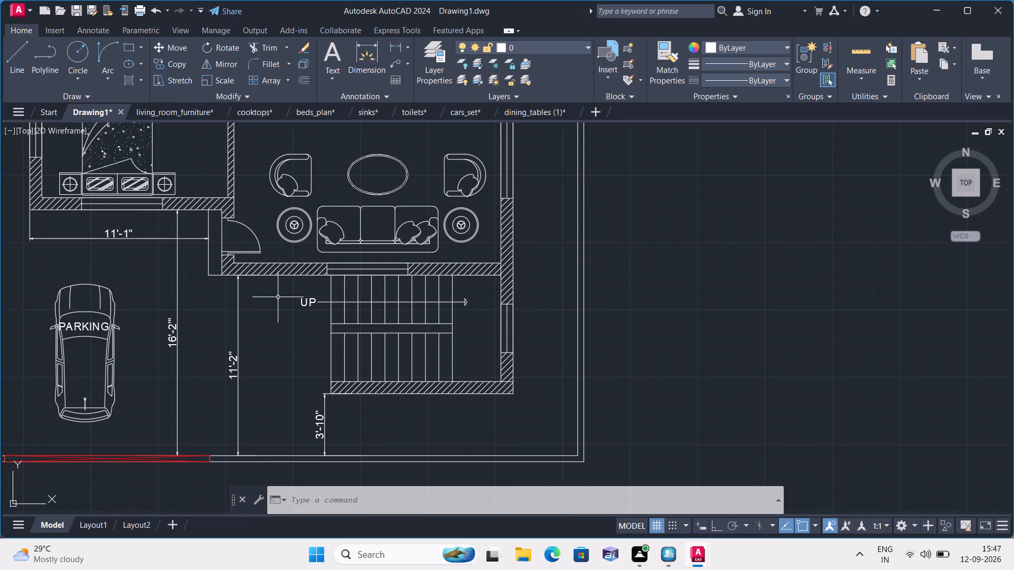
middle_drag(317, 208, 427, 371)
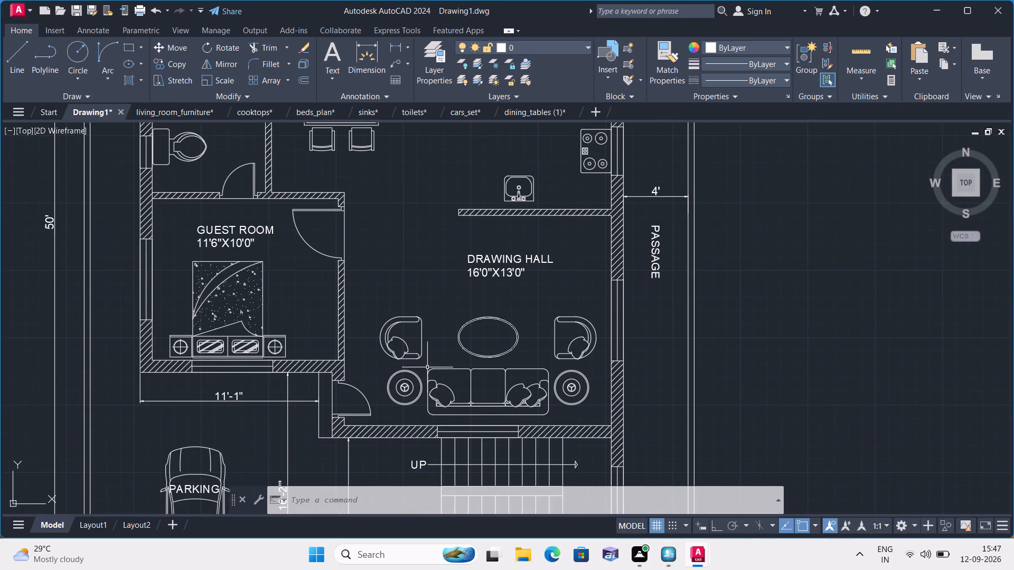
scroll(427, 367, down, 1)
scroll(336, 286, up, 2)
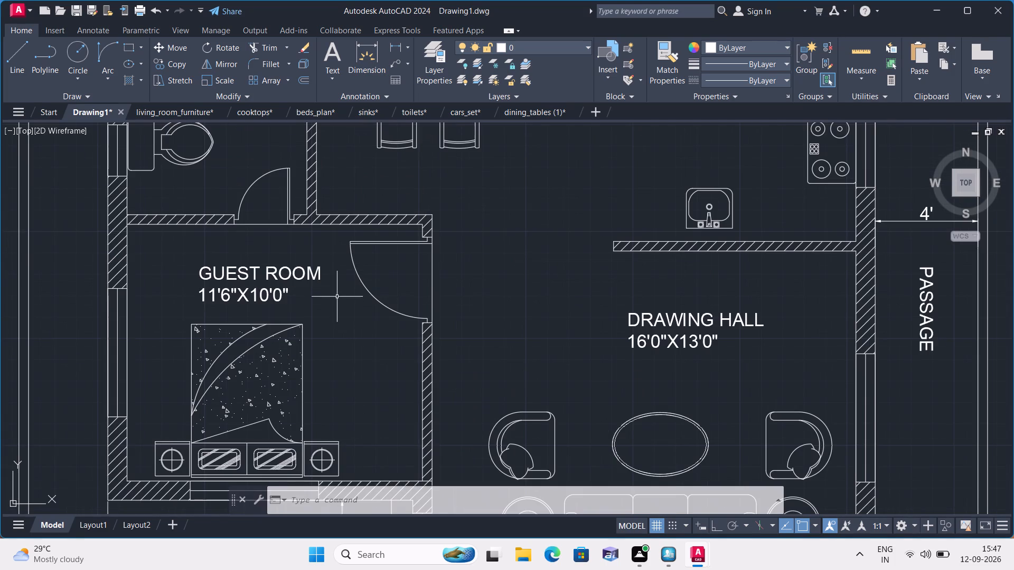
scroll(576, 378, down, 1)
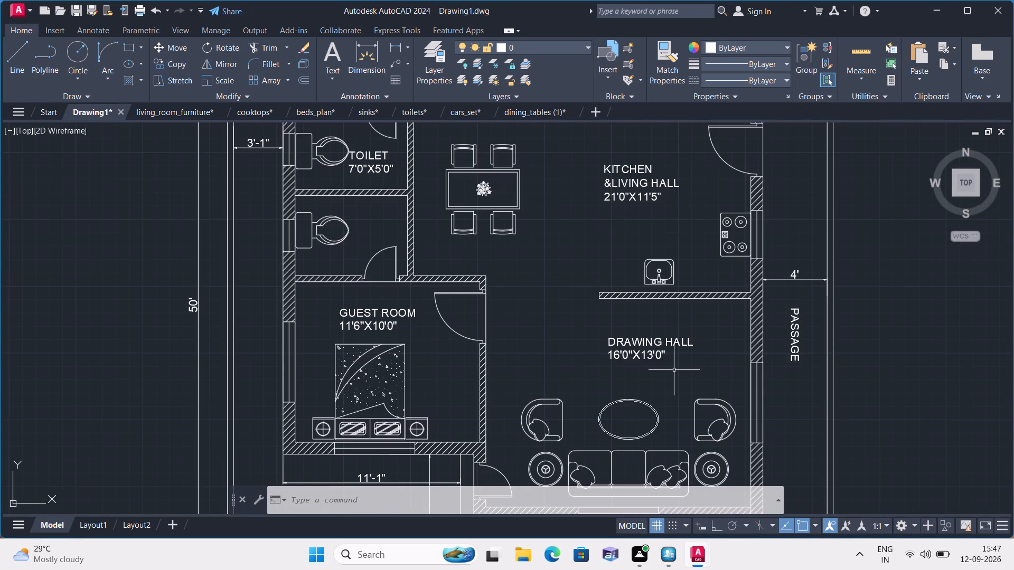
scroll(674, 370, up, 1)
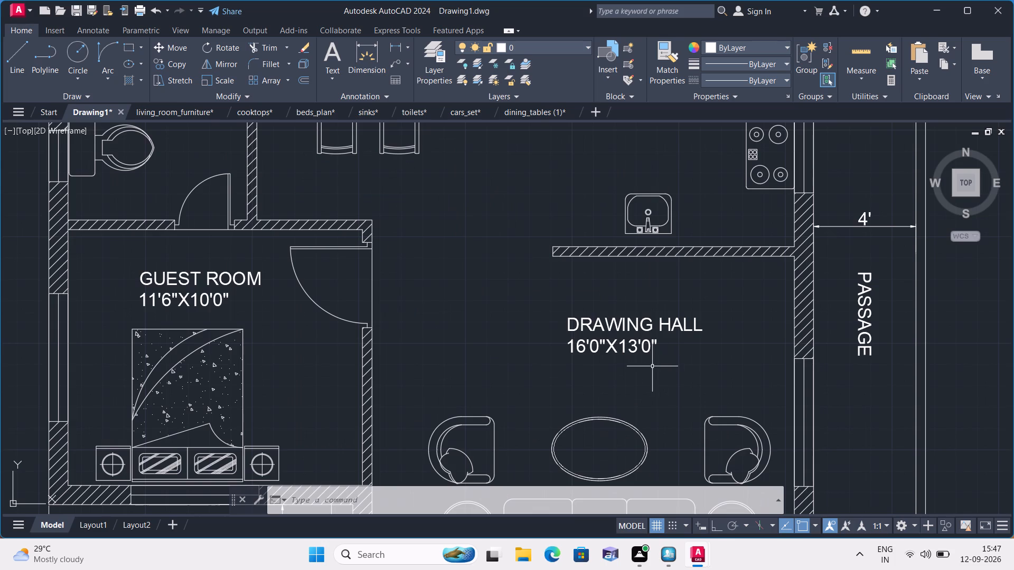
scroll(649, 365, up, 1)
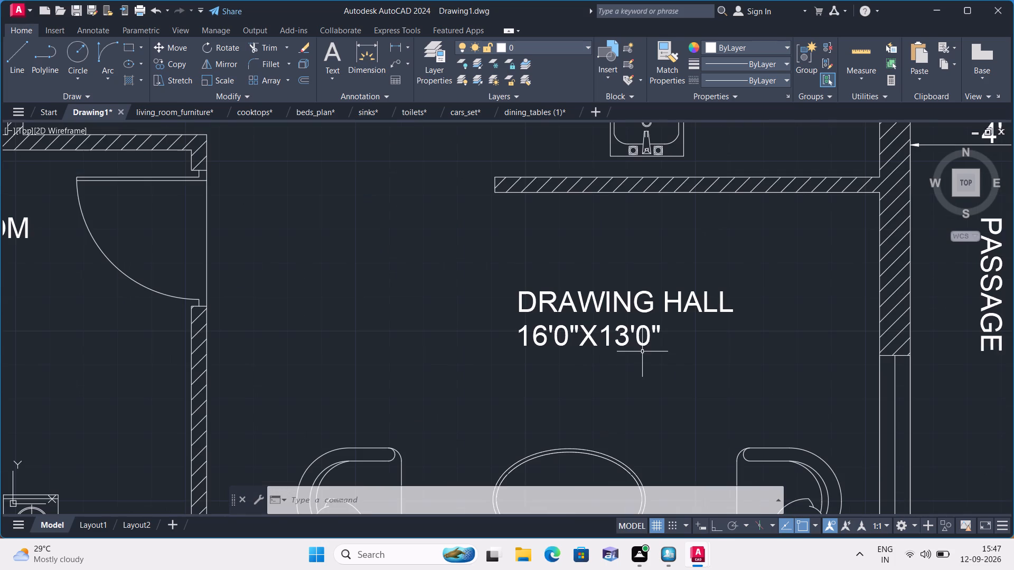
scroll(490, 297, down, 1)
middle_drag(484, 297, 480, 445)
scroll(480, 439, down, 1)
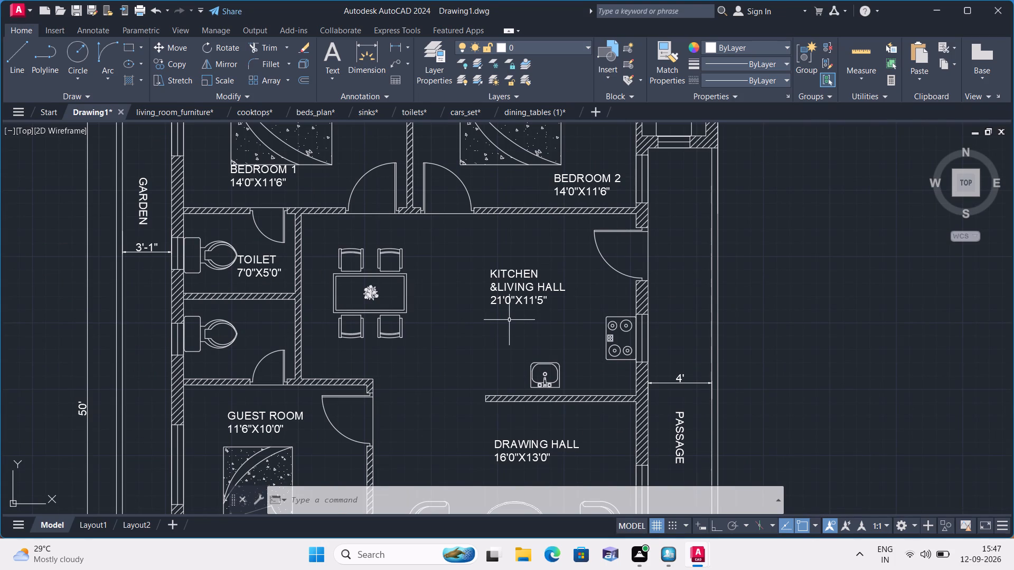
scroll(509, 320, down, 1)
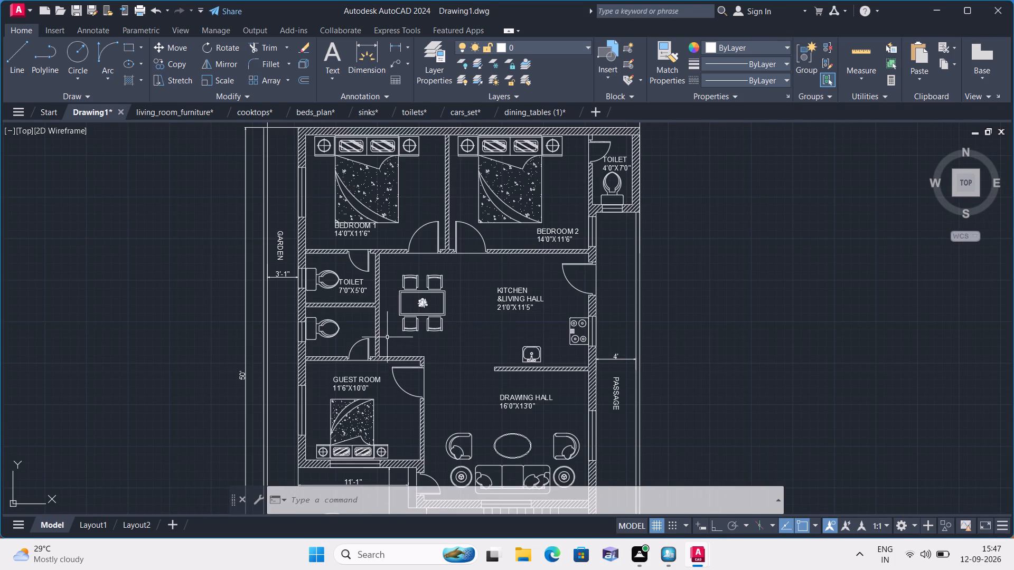
Copy the TOILET 7'0"X5'0" label into the unlabelled toilet just south of it.
scroll(365, 292, up, 2)
click(331, 264)
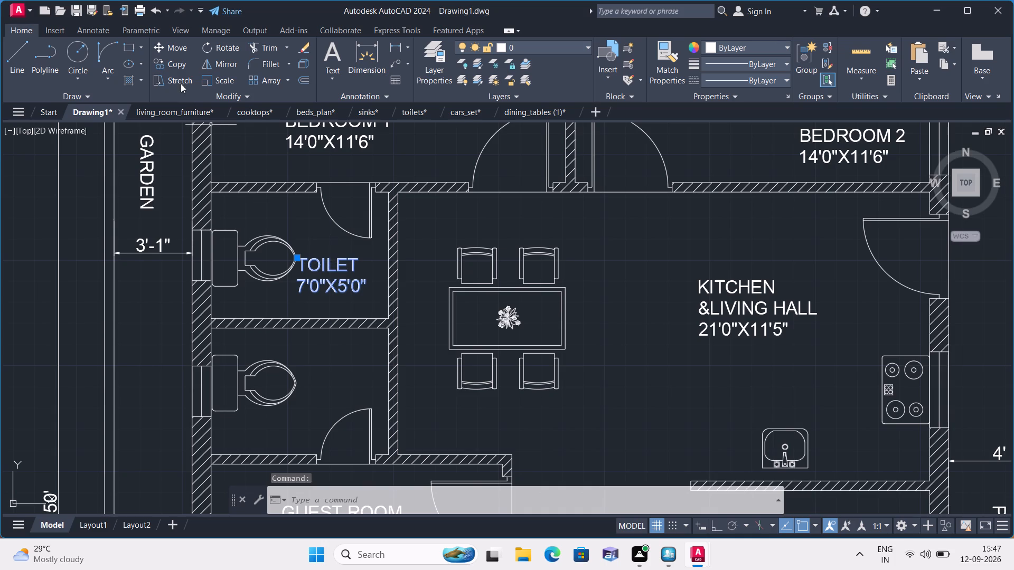
click(175, 61)
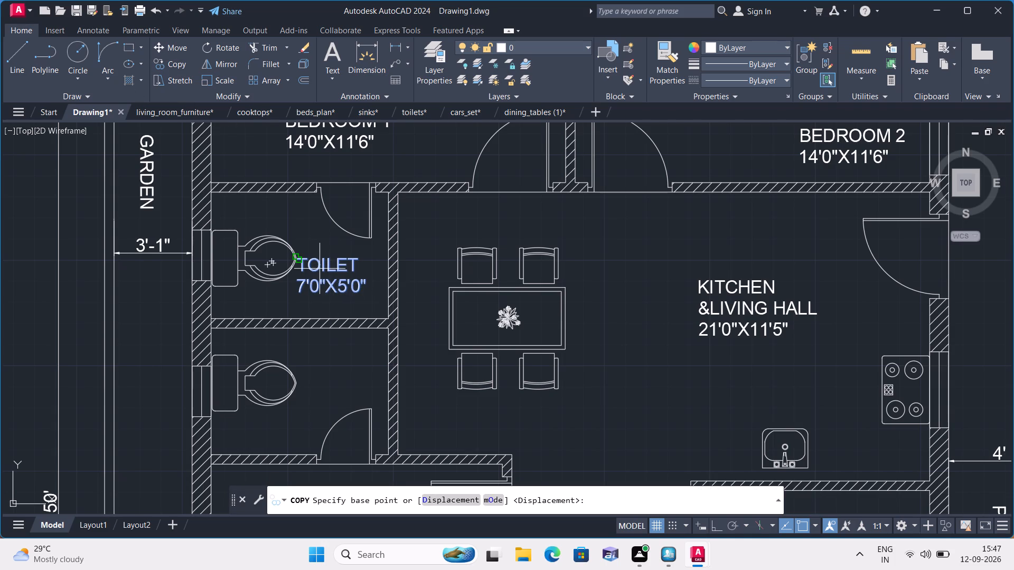
click(320, 269)
click(308, 356)
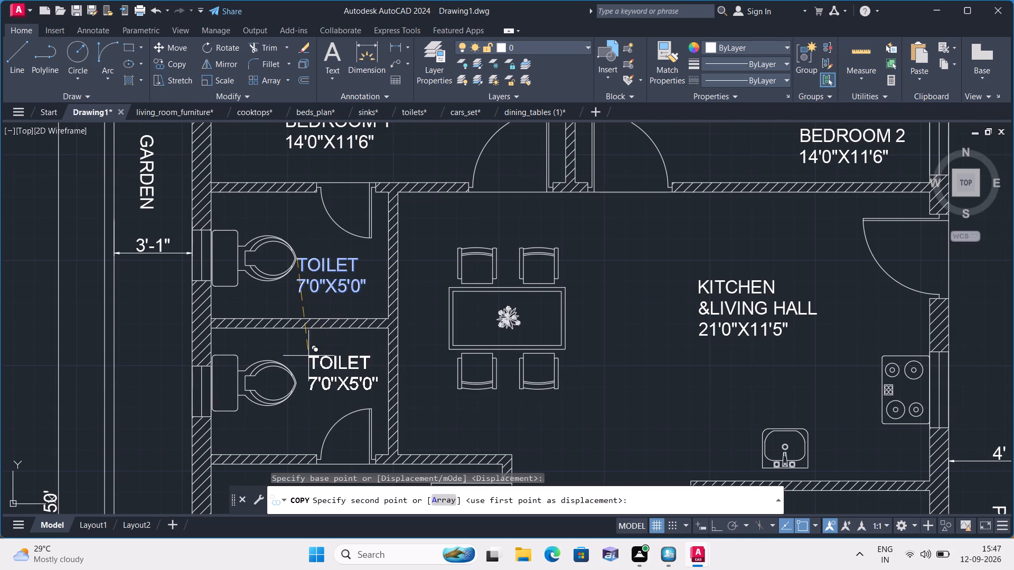
key(Escape)
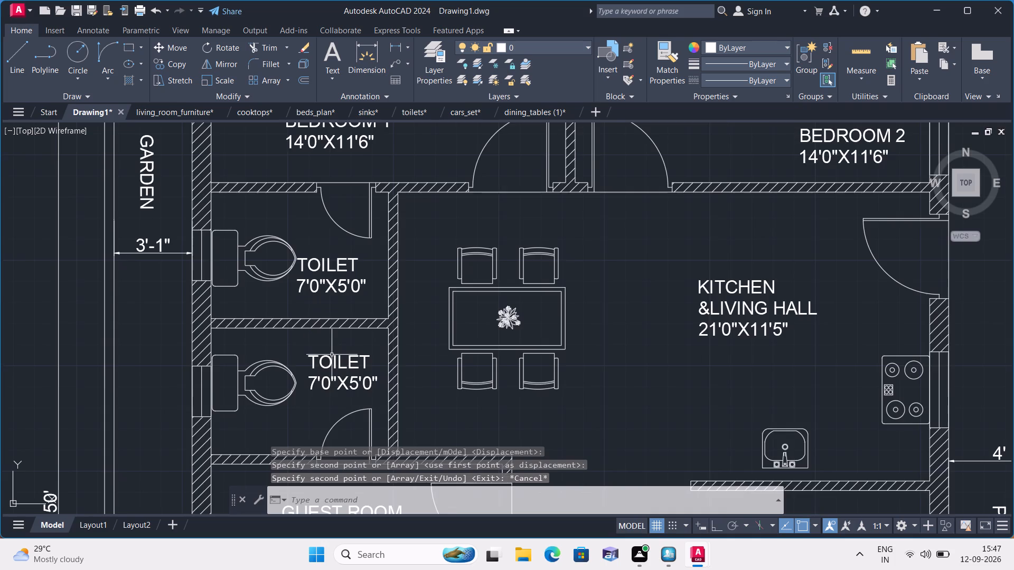
Save the drawing in the Downloads folder under the file name 38x50.
scroll(371, 375, down, 1)
scroll(364, 279, up, 1)
scroll(364, 279, down, 1)
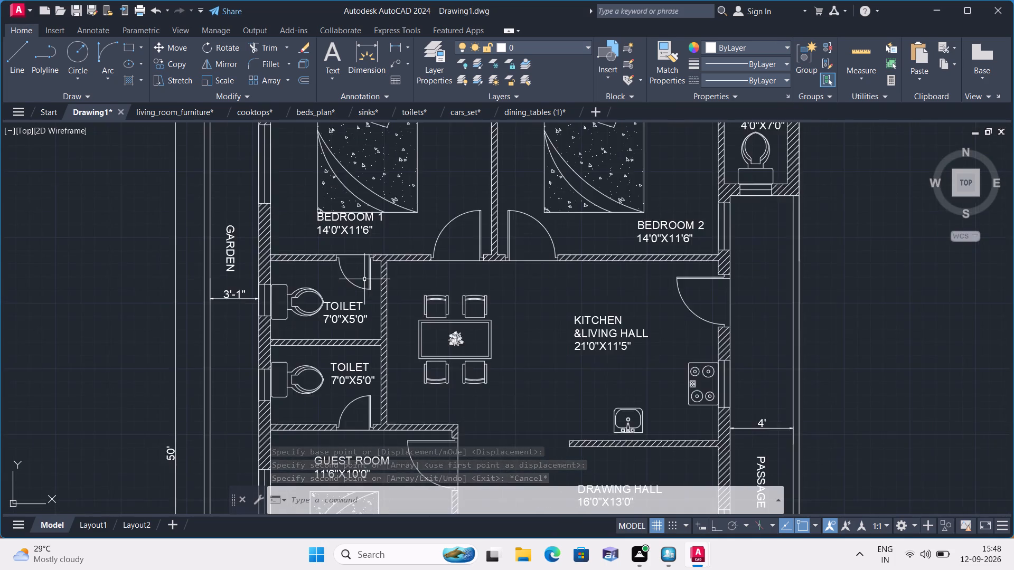
scroll(364, 279, down, 1)
scroll(489, 340, down, 1)
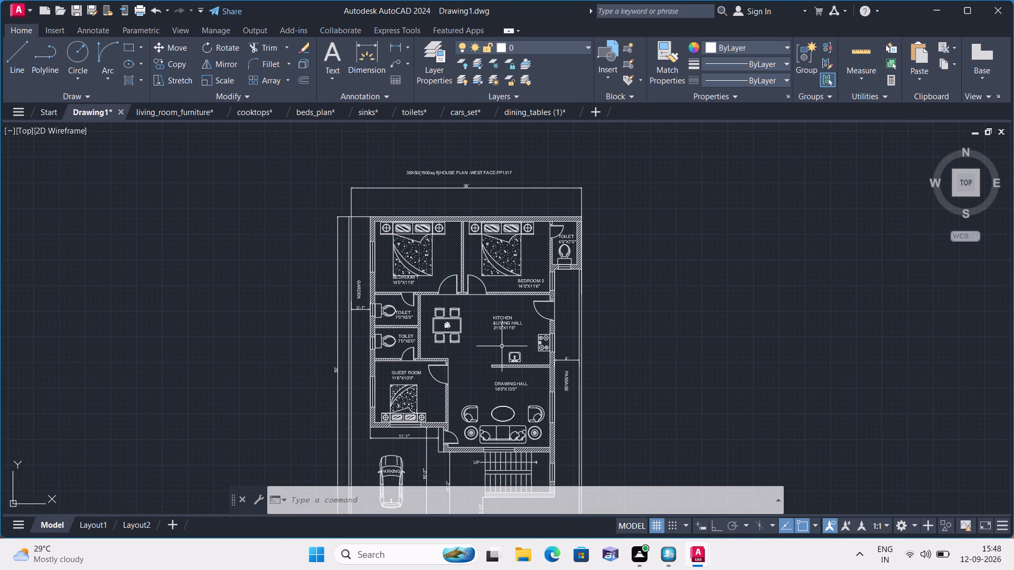
scroll(504, 346, down, 1)
middle_drag(504, 346, 486, 307)
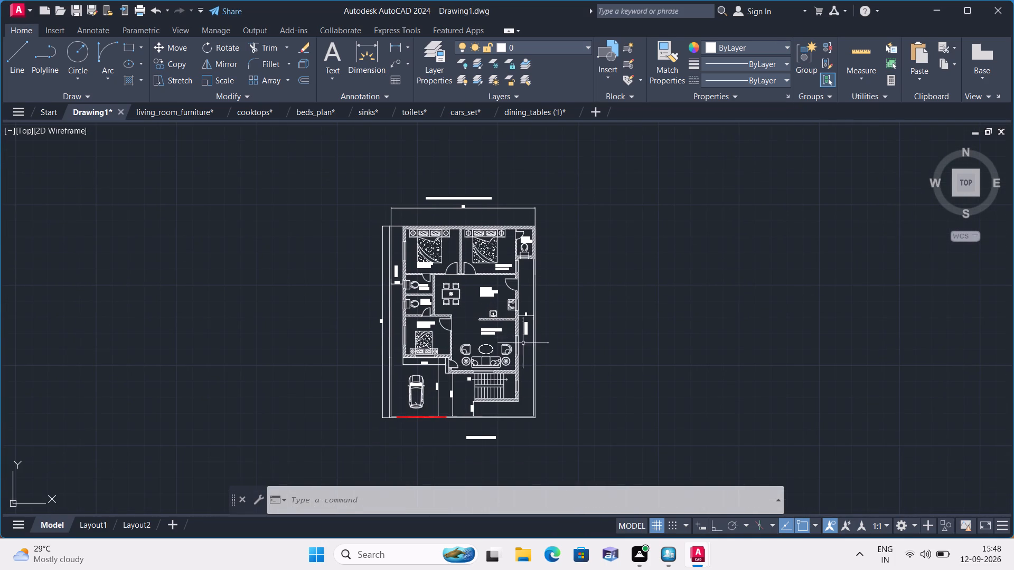
click(20, 15)
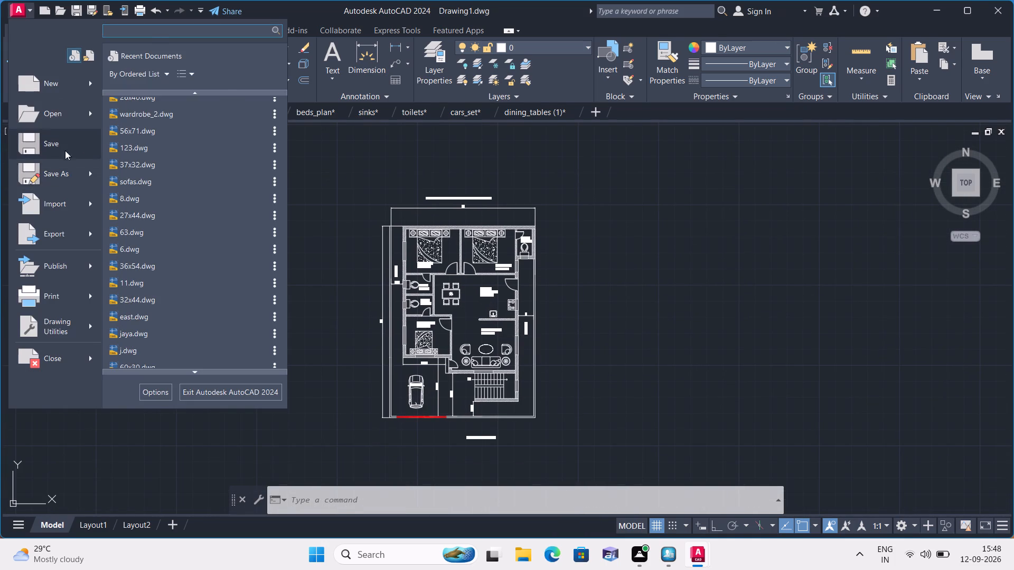
click(58, 141)
click(501, 400)
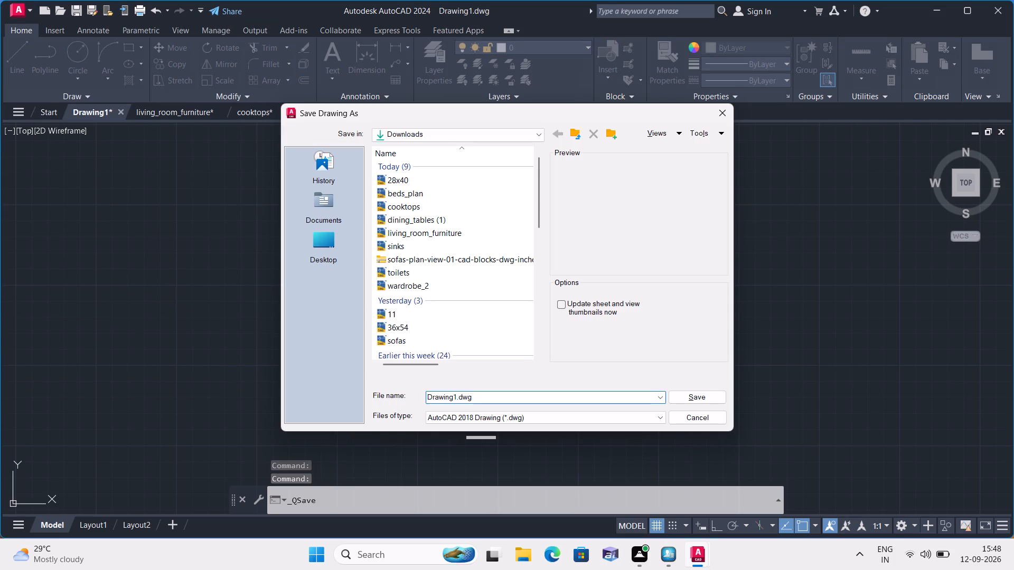
key(BackSpace)
key(BackSpace)
key(BackSpace)
key(BackSpace)
key(BackSpace)
key(BackSpace)
key(BackSpace)
key(BackSpace)
key(BackSpace)
key(BackSpace)
key(BackSpace)
key(BackSpace)
key(BackSpace)
key(BackSpace)
key(BackSpace)
key(BackSpace)
key(BackSpace)
key(BackSpace)
key(BackSpace)
key(BackSpace)
text(38)
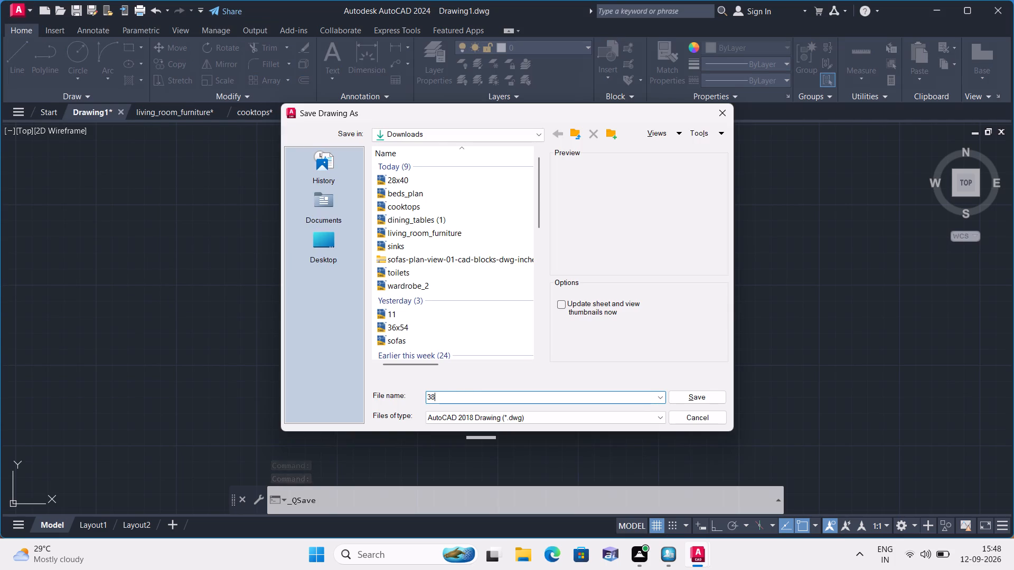
text(x50)
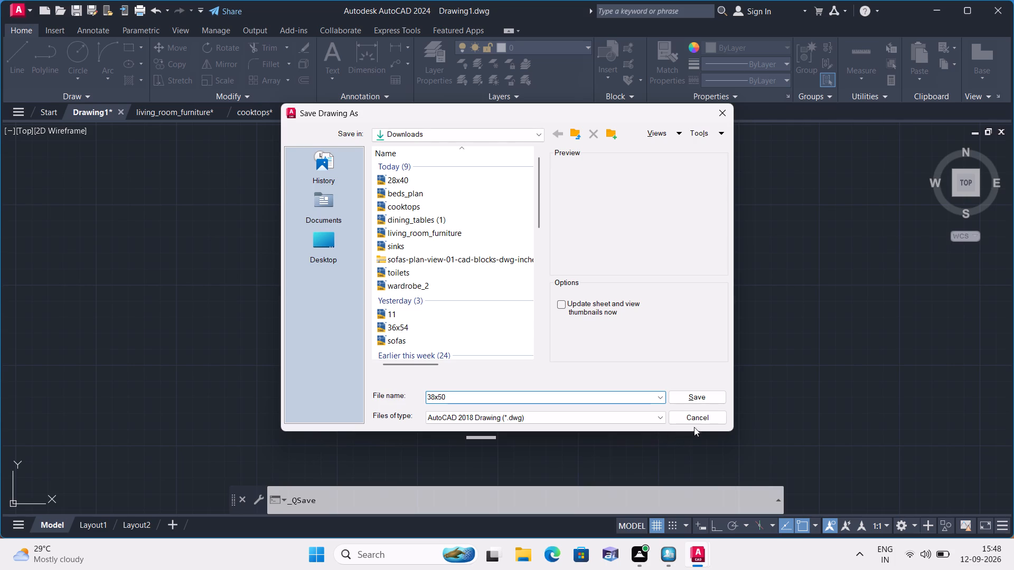
click(695, 400)
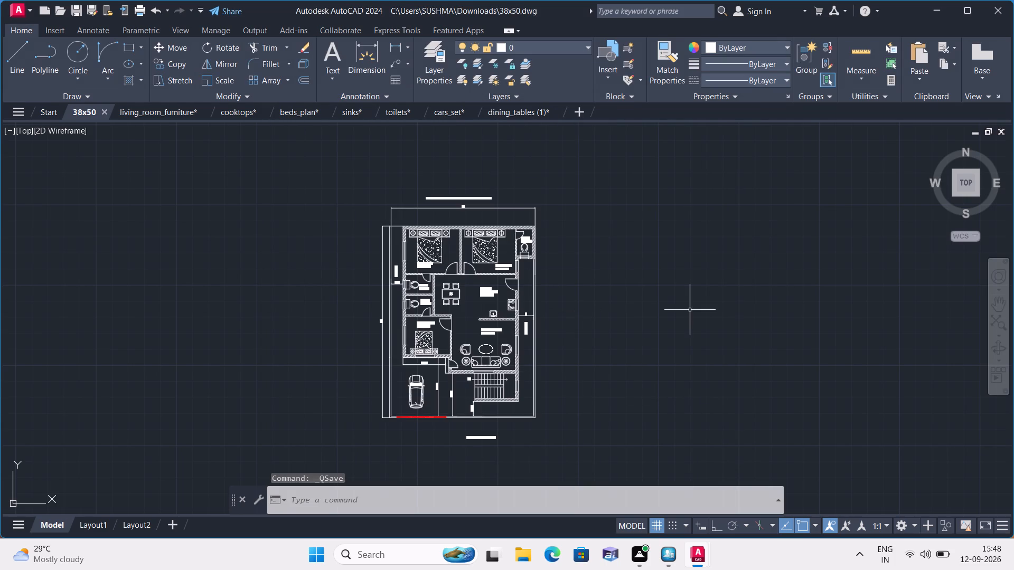
Start a plot with the DWG To PDF.pc3 plotter and set a plot window enclosing the whole plan, its title and caption.
text(plot)
key(space)
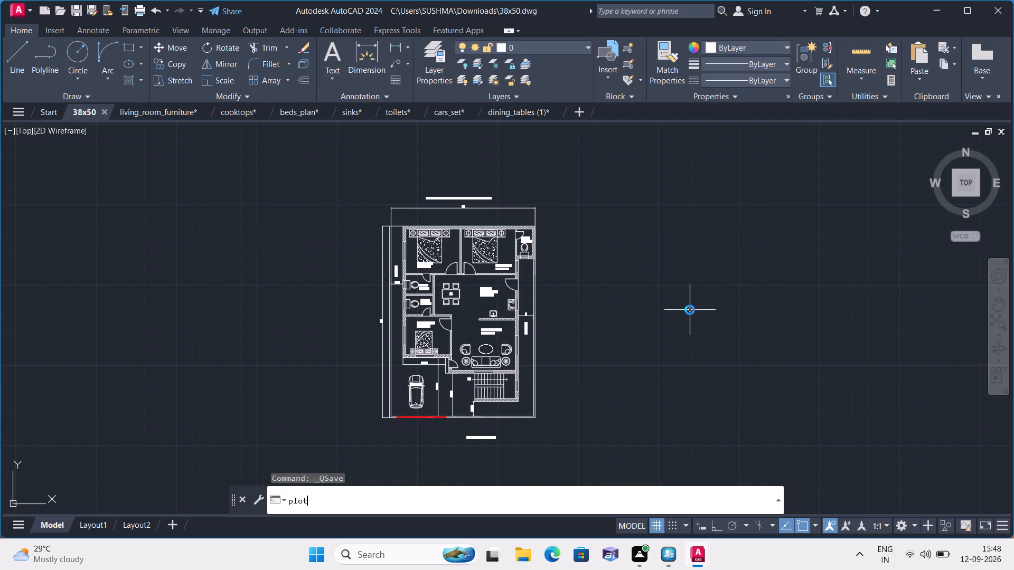
click(660, 154)
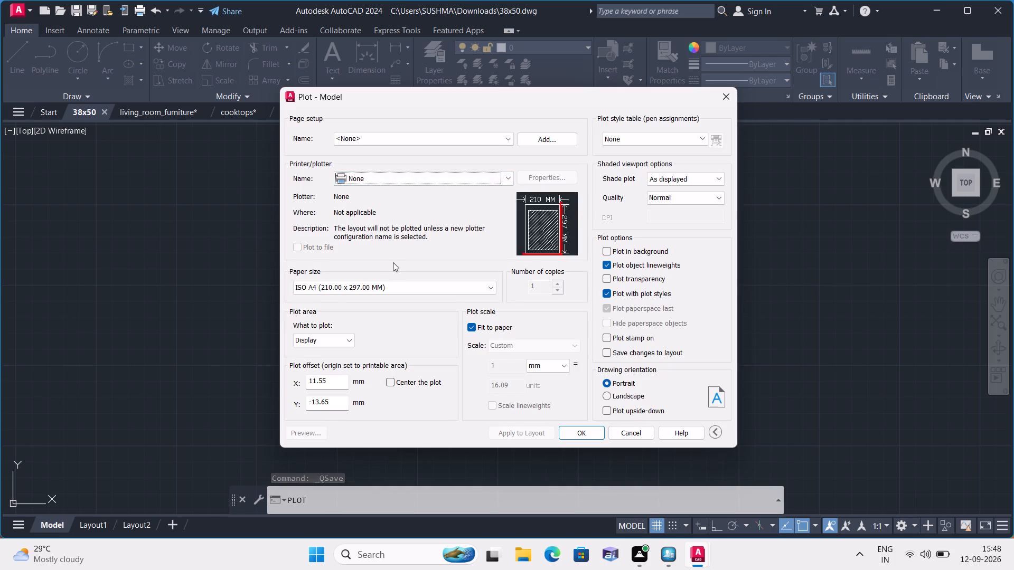
click(375, 178)
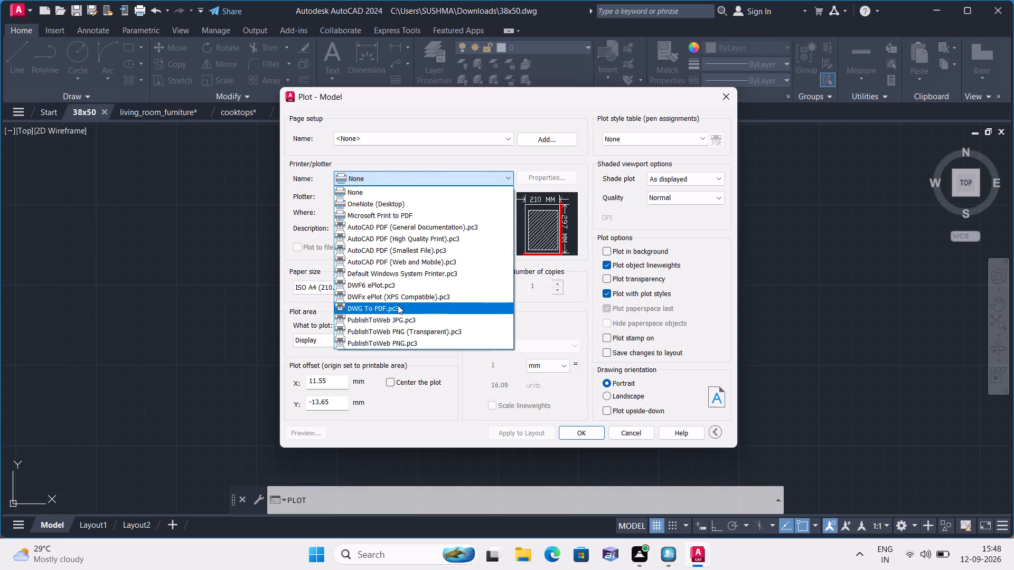
click(398, 305)
click(344, 343)
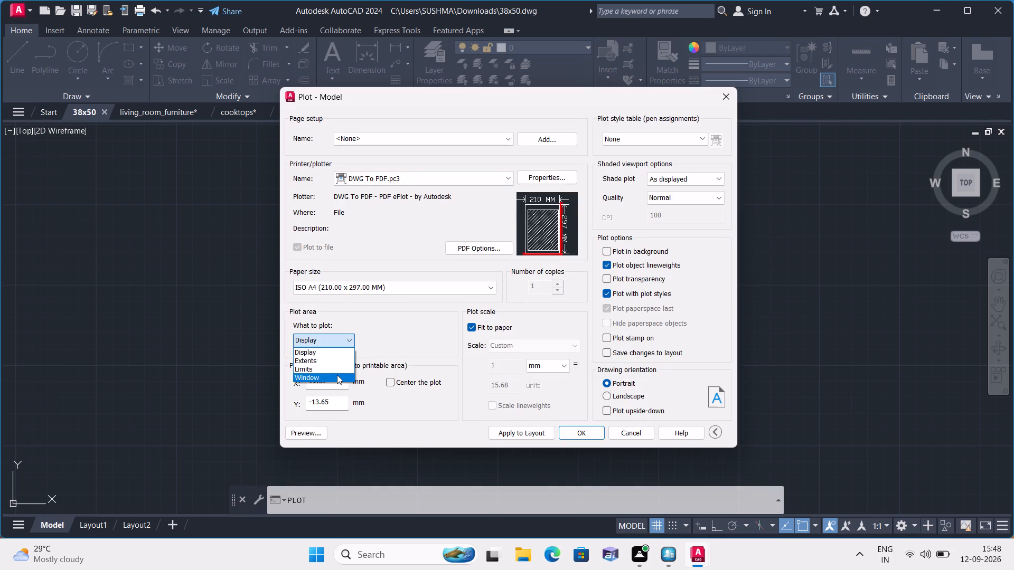
click(337, 376)
click(339, 171)
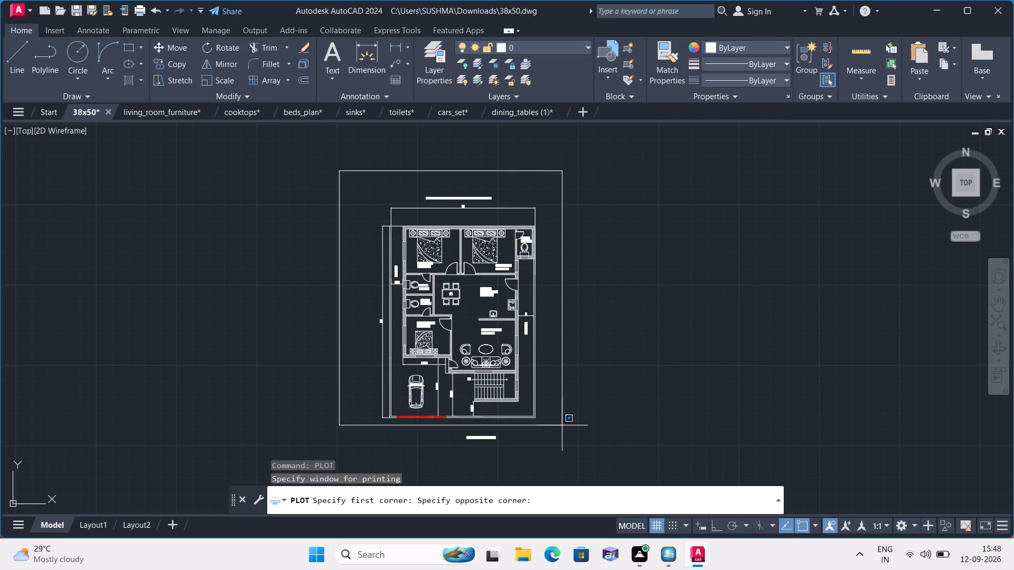
click(579, 452)
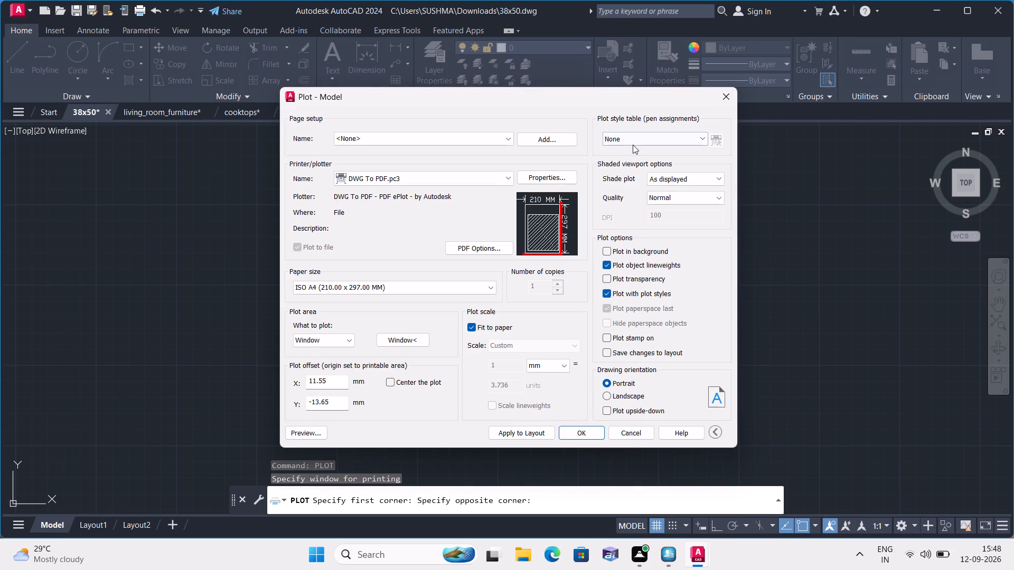
Assign the acad.ctb plot style table to all layouts and centre the plot on the sheet.
click(633, 142)
click(635, 161)
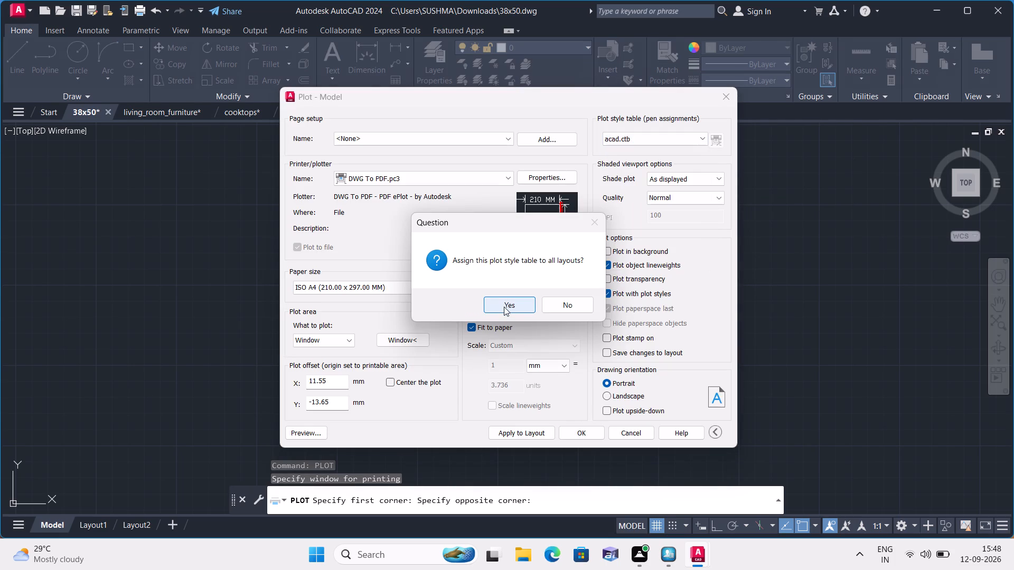
click(504, 305)
click(389, 383)
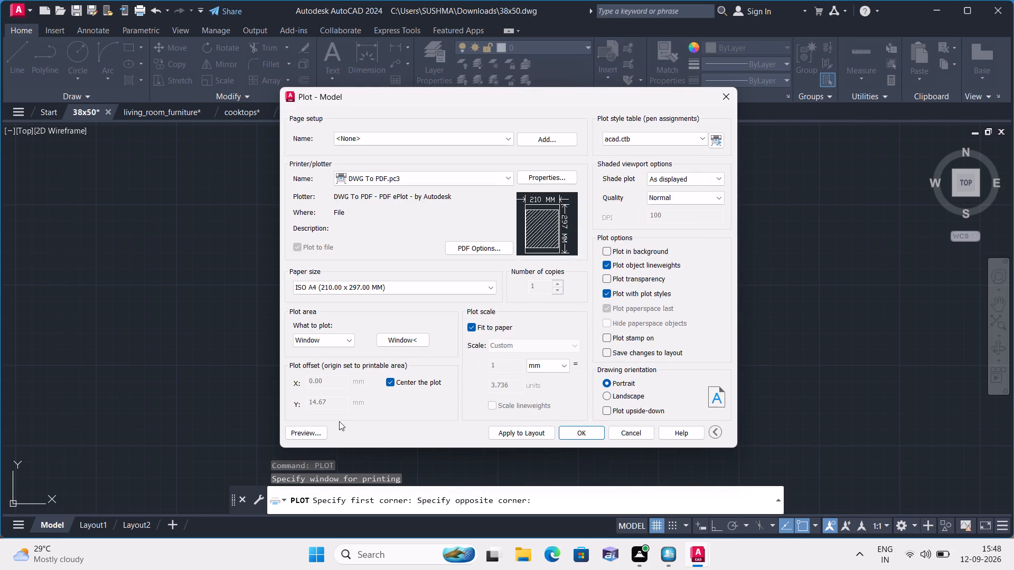
Preview the plot and examine the floor plan's placement and readability on the sheet.
click(311, 435)
scroll(561, 284, down, 1)
scroll(581, 277, up, 2)
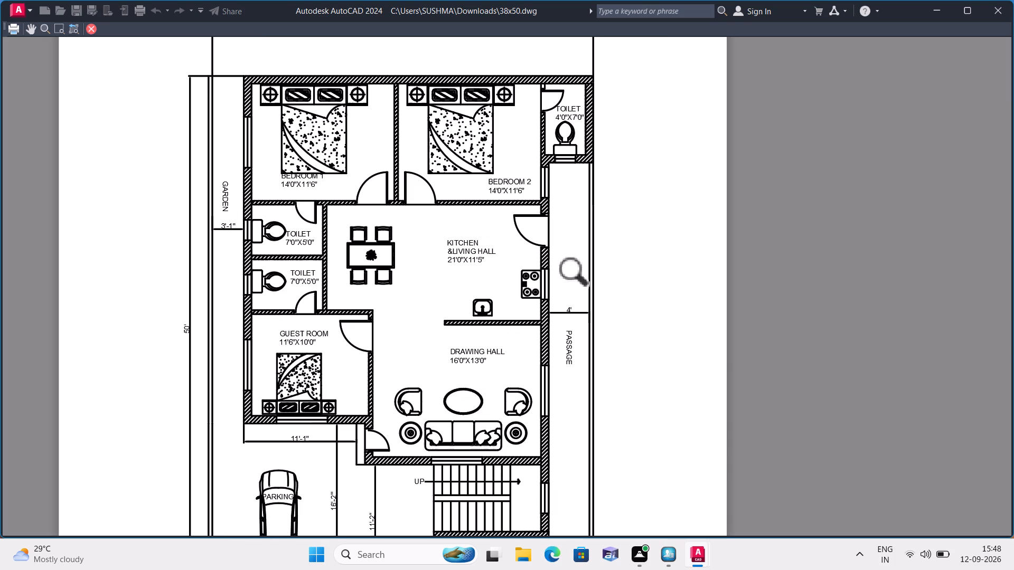
scroll(581, 277, down, 1)
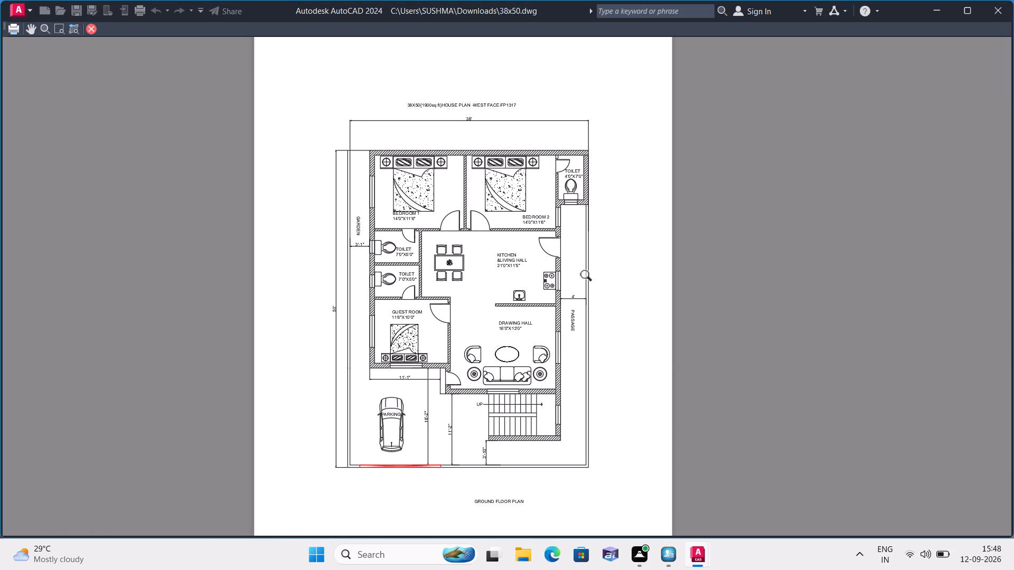
right_click(630, 256)
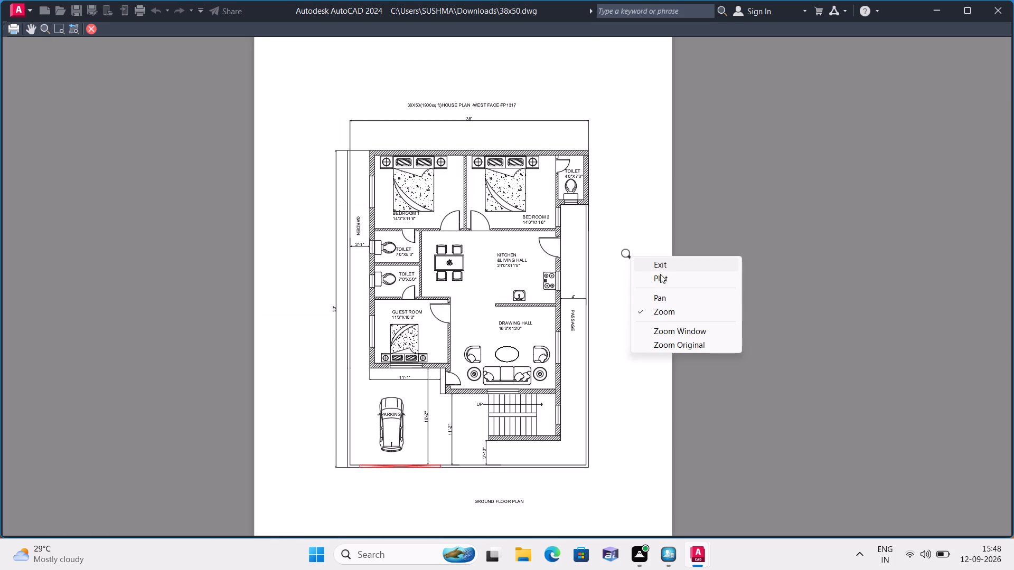
click(662, 262)
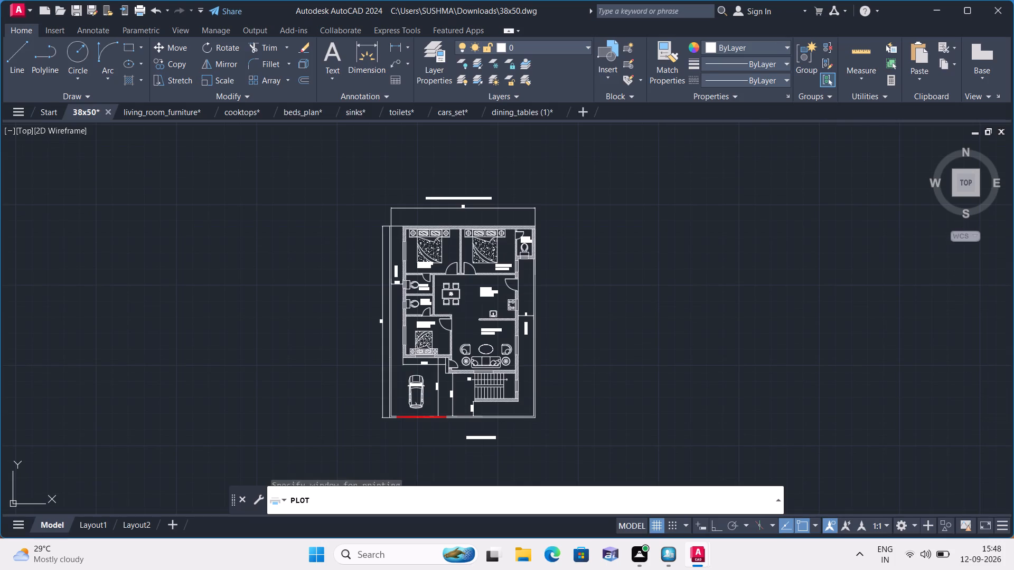
Apply the plot settings to the layout.
click(519, 435)
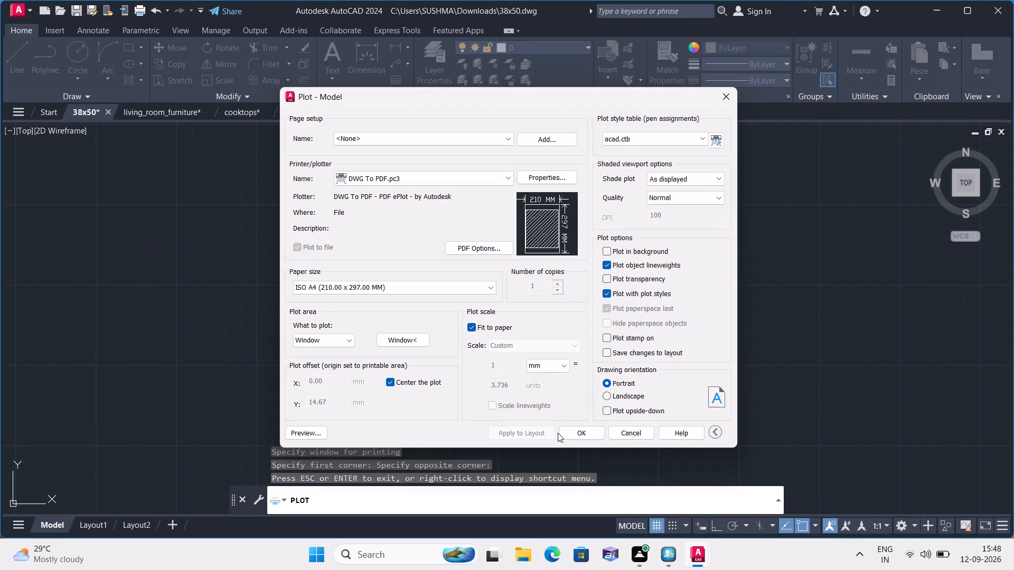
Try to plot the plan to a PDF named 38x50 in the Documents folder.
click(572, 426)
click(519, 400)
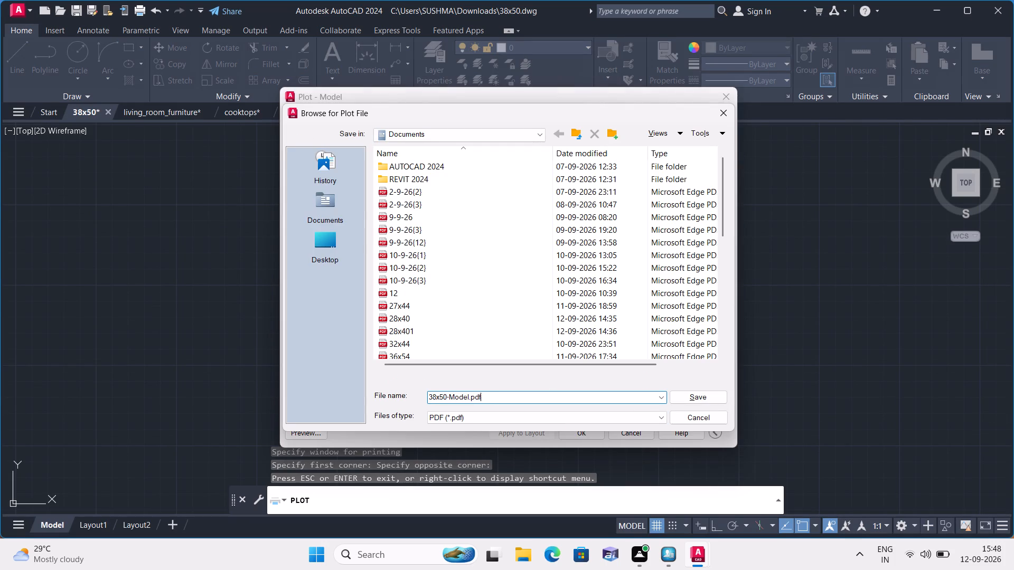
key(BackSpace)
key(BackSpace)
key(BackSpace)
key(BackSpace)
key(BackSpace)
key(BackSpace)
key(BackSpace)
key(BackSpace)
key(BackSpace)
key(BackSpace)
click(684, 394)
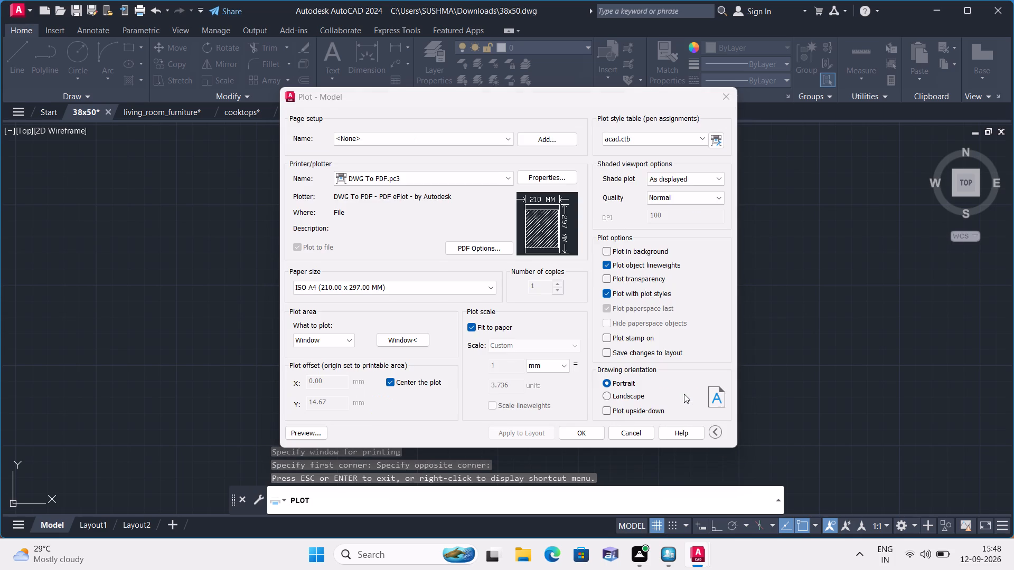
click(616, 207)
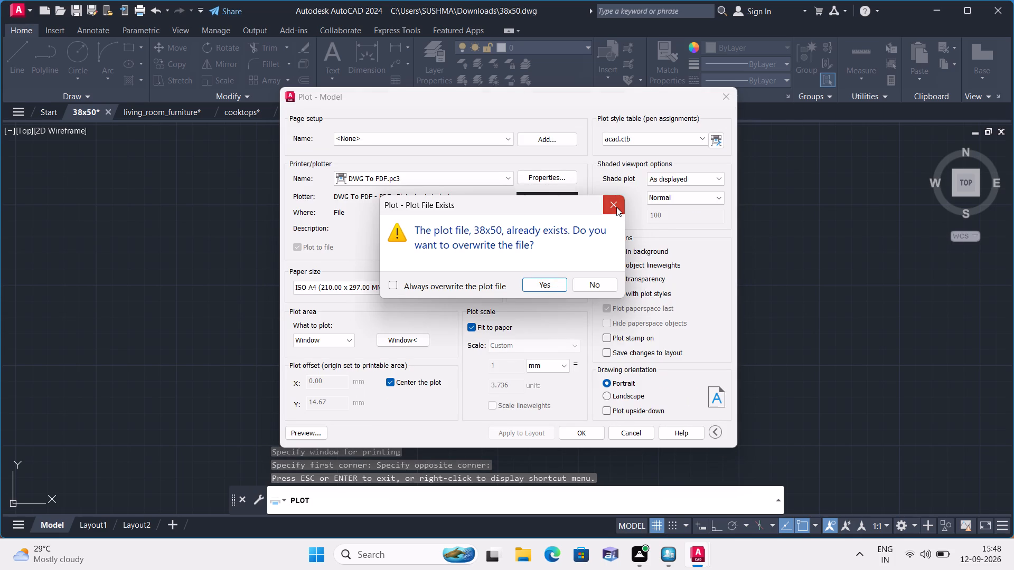
Plot the plan to a PDF named 38x502 in the Documents folder.
click(584, 436)
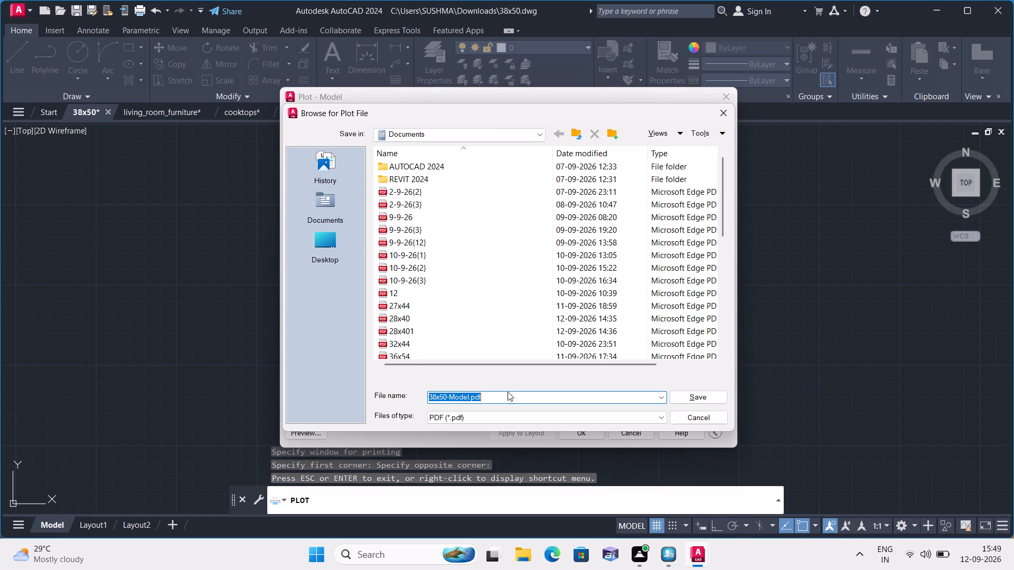
click(505, 394)
key(BackSpace)
key(BackSpace)
key(BackSpace)
key(BackSpace)
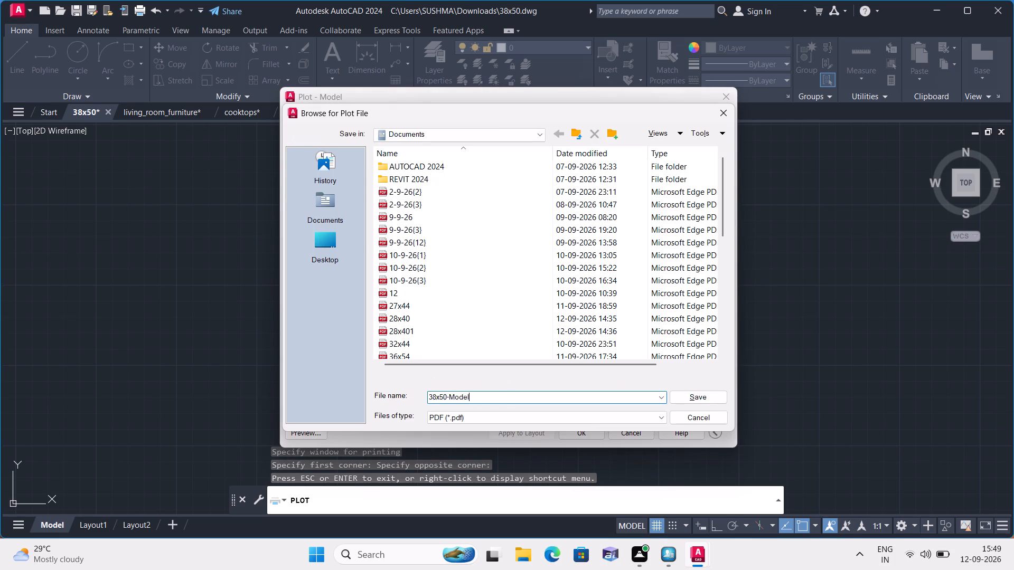
key(BackSpace)
key(BackSpace)
key(BackSpace)
key(BackSpace)
key(BackSpace)
key(BackSpace)
key(2)
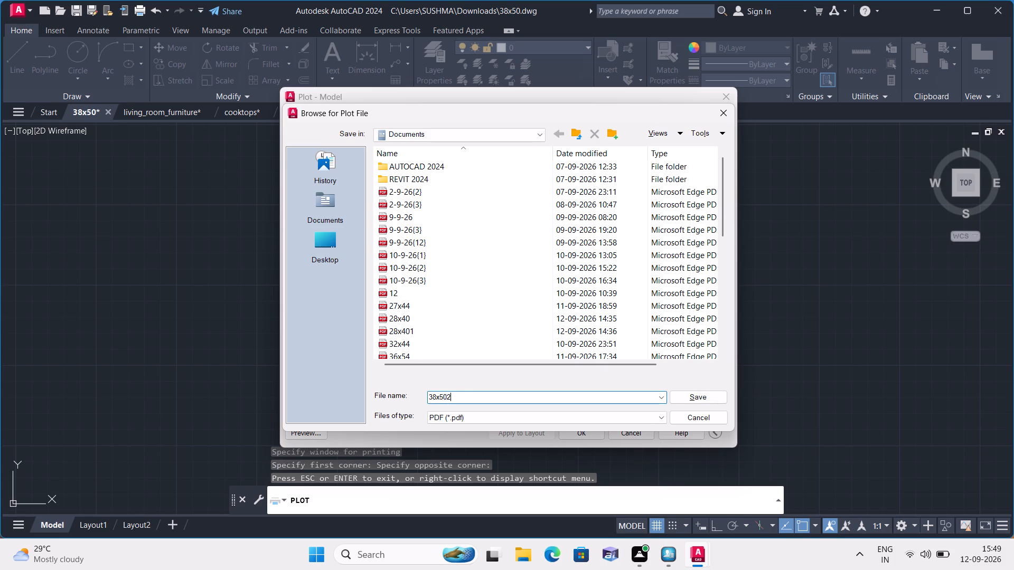
click(697, 391)
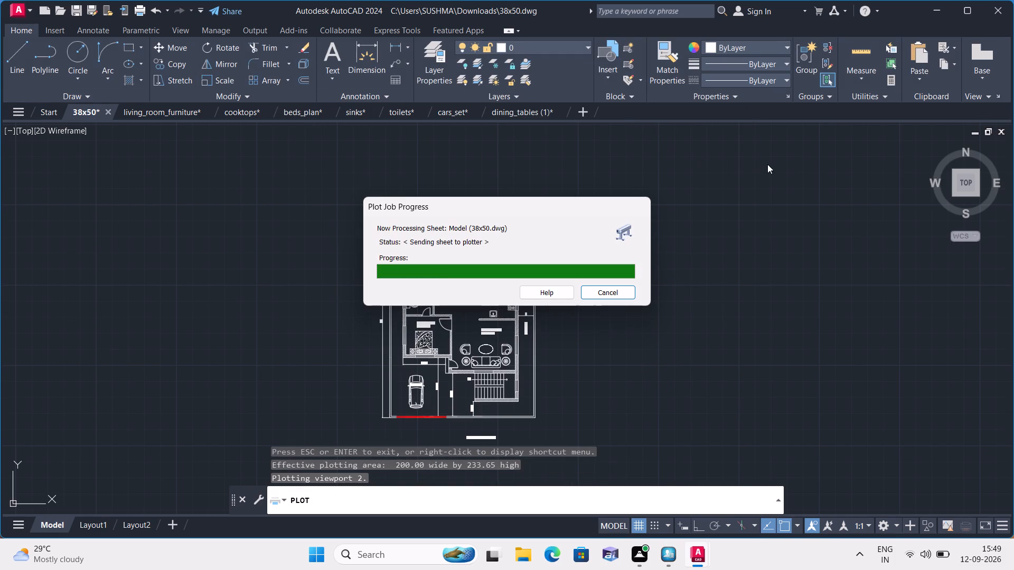
scroll(768, 165, down, 1)
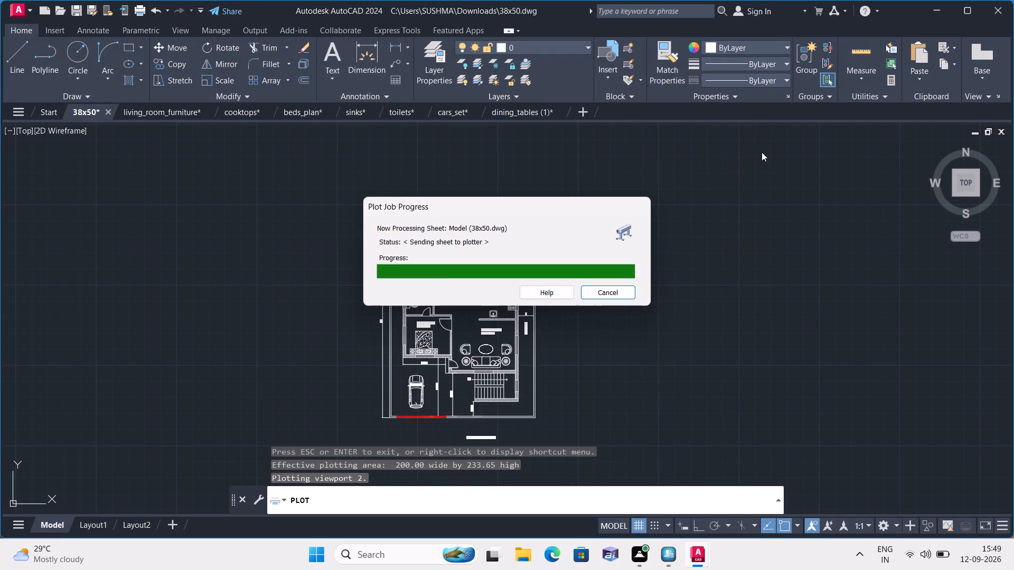